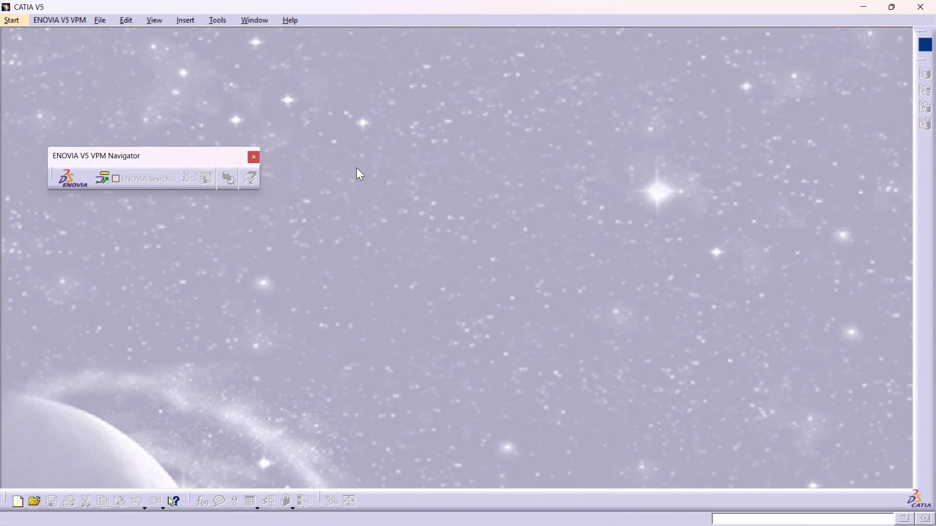
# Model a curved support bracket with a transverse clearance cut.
# Create a new part in the Generative Sheetmetal Design workbench, accepting the default part name and hybrid design option.
pyautogui.click(9, 18)
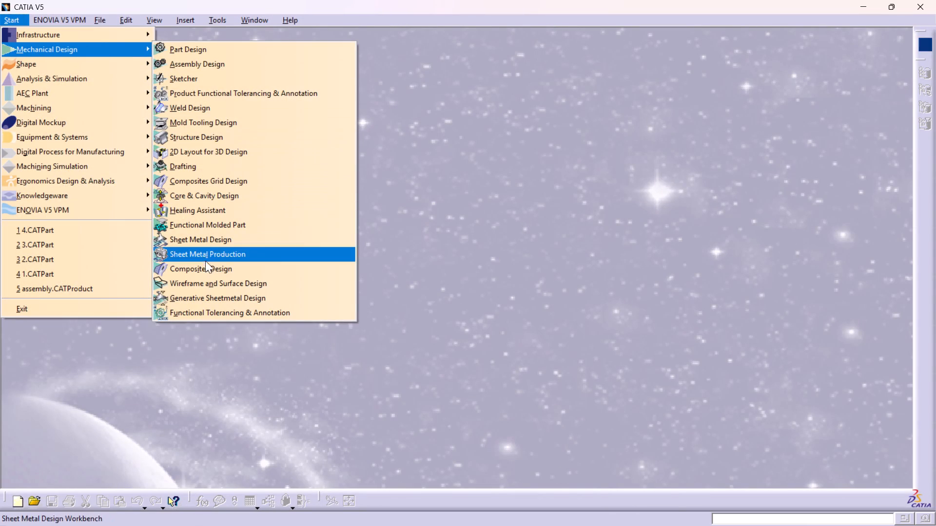
pyautogui.click(209, 299)
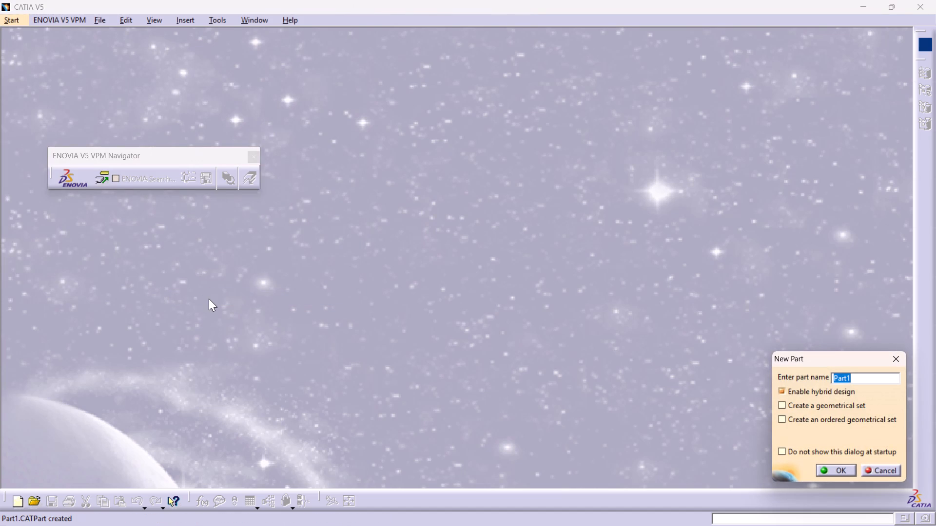
pyautogui.click(840, 470)
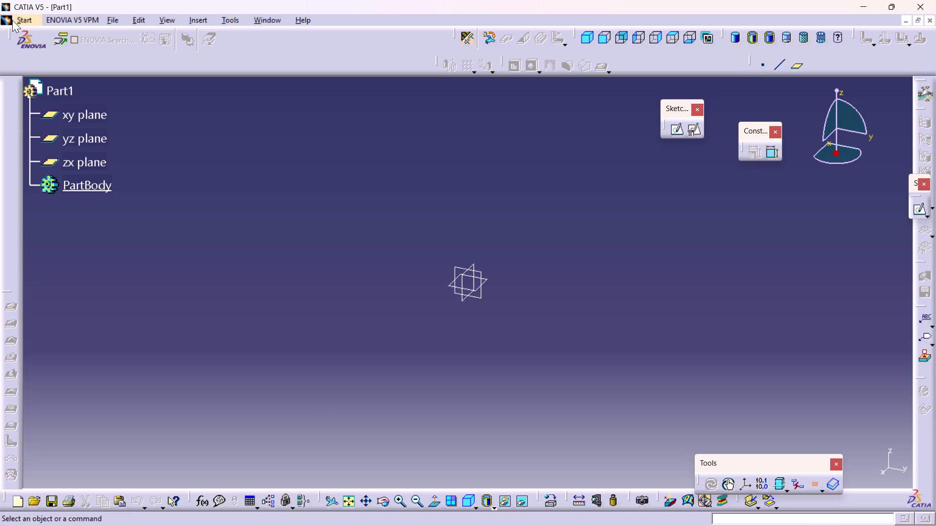
# Switch the new part to the Wireframe and Surface Design workbench.
pyautogui.click(26, 19)
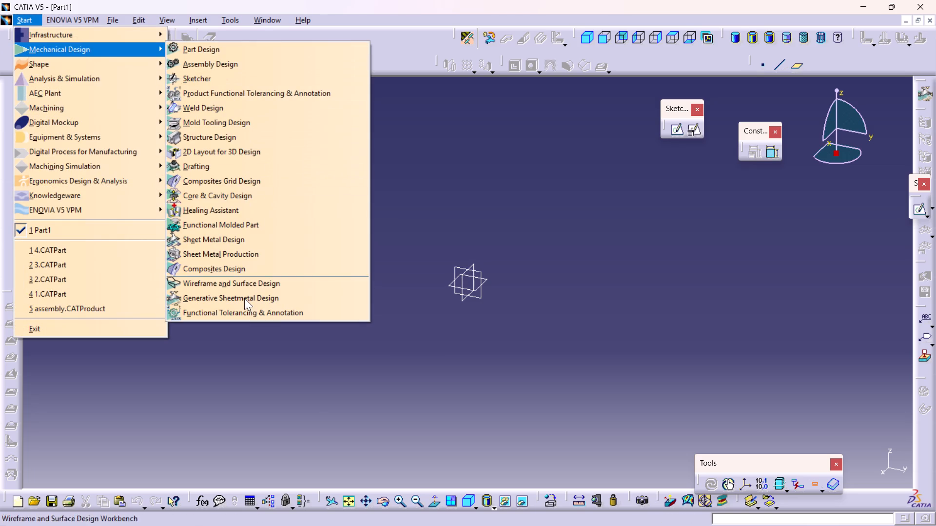
pyautogui.click(209, 281)
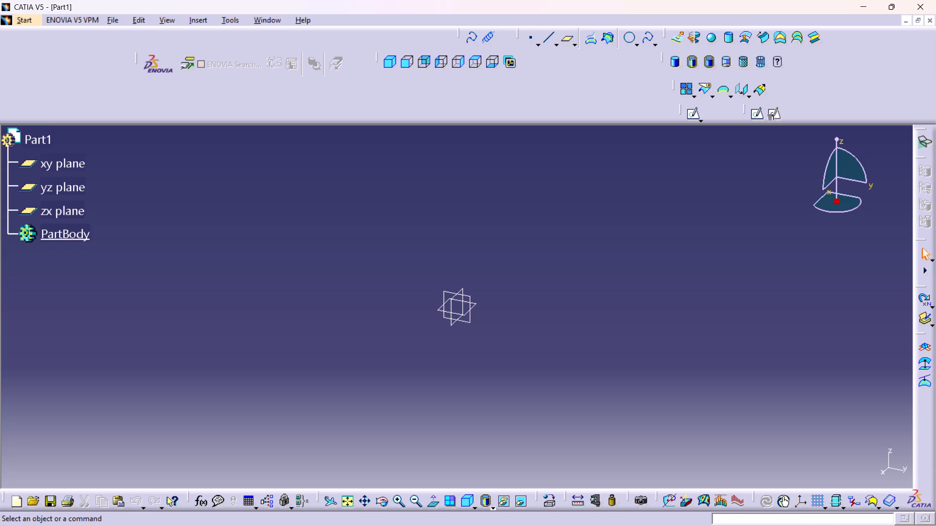
# Create a positioned sketch on the yz plane with implicit origin and implicit orientation.
pyautogui.click(467, 319)
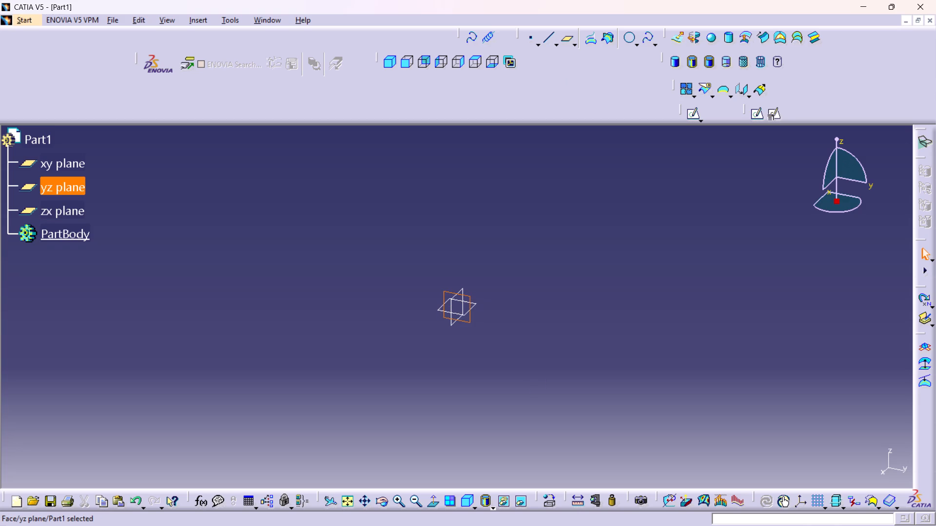
pyautogui.click(775, 111)
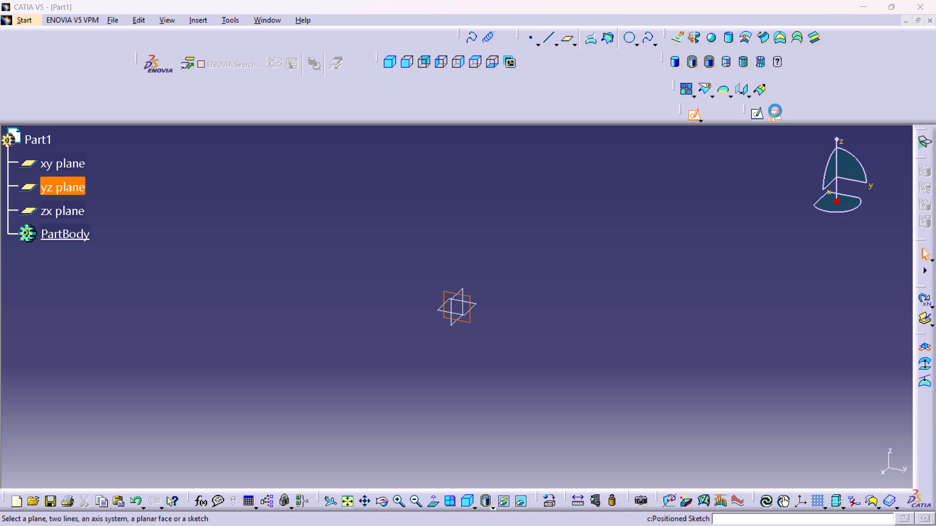
pyautogui.click(830, 466)
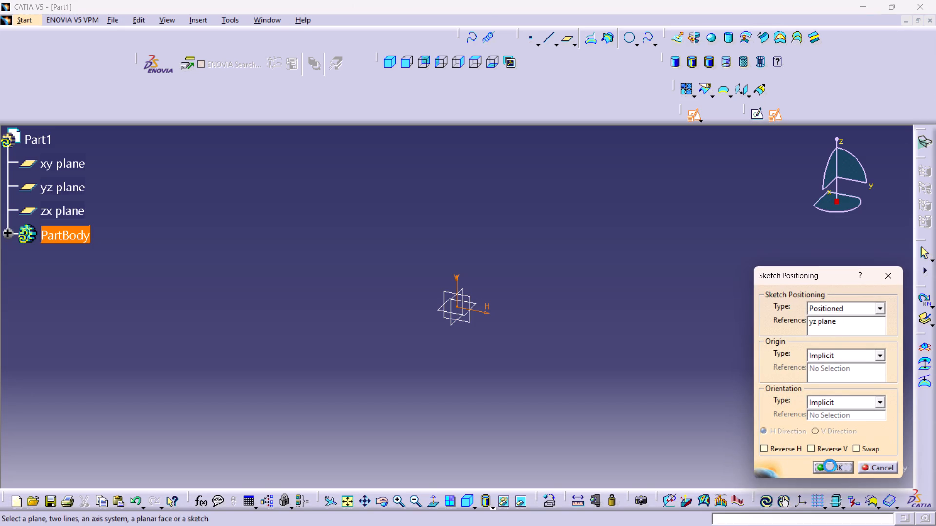
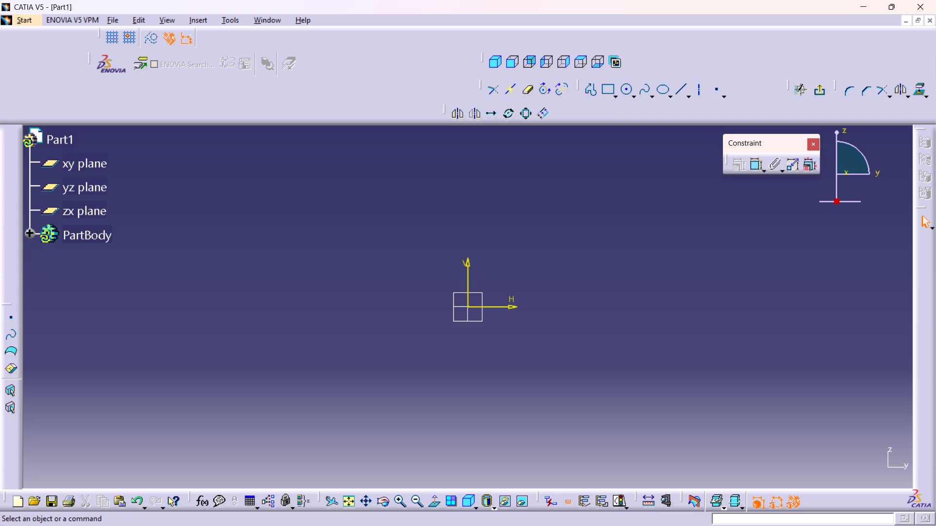
# Start a profile at the origin with a vertical line, a horizontal top line and a tangent arc of about 73 mm radius down to the H axis.
pyautogui.doubleClick(593, 91)
pyautogui.click(468, 307)
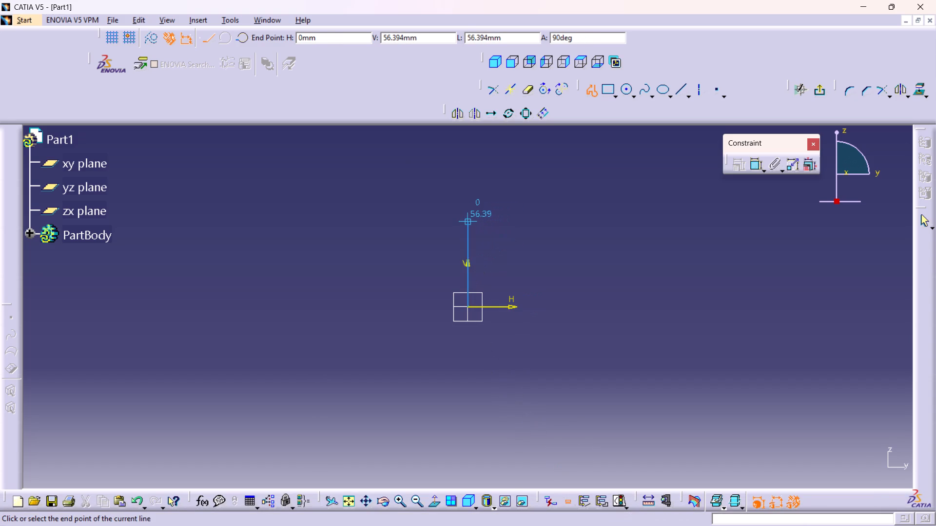
pyautogui.click(467, 230)
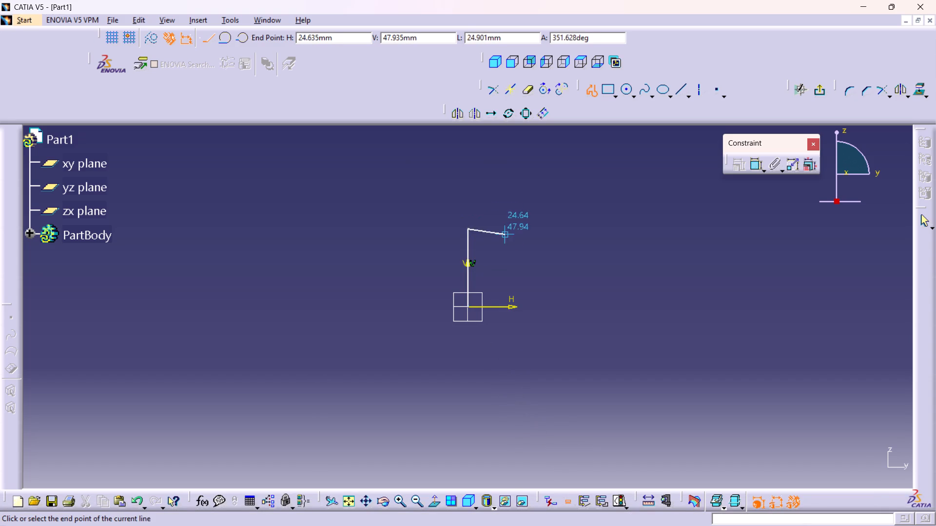
pyautogui.click(548, 226)
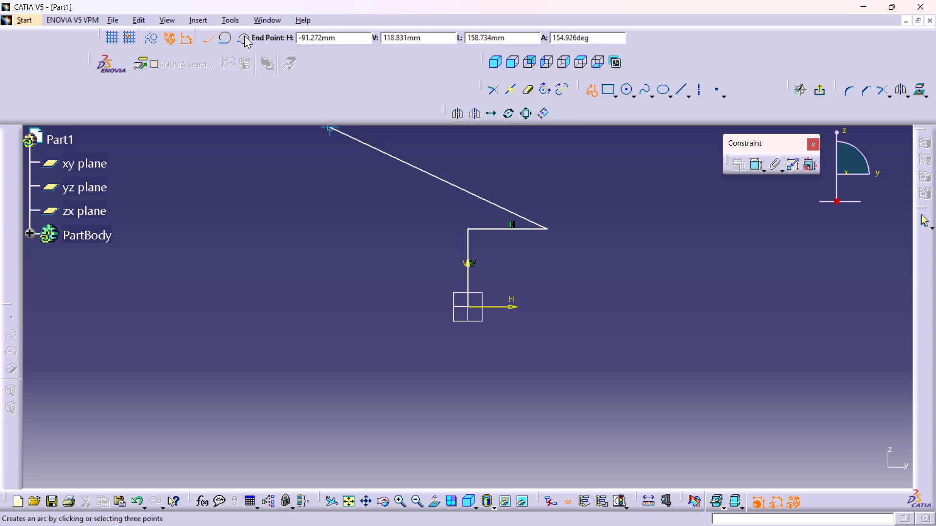
pyautogui.click(223, 38)
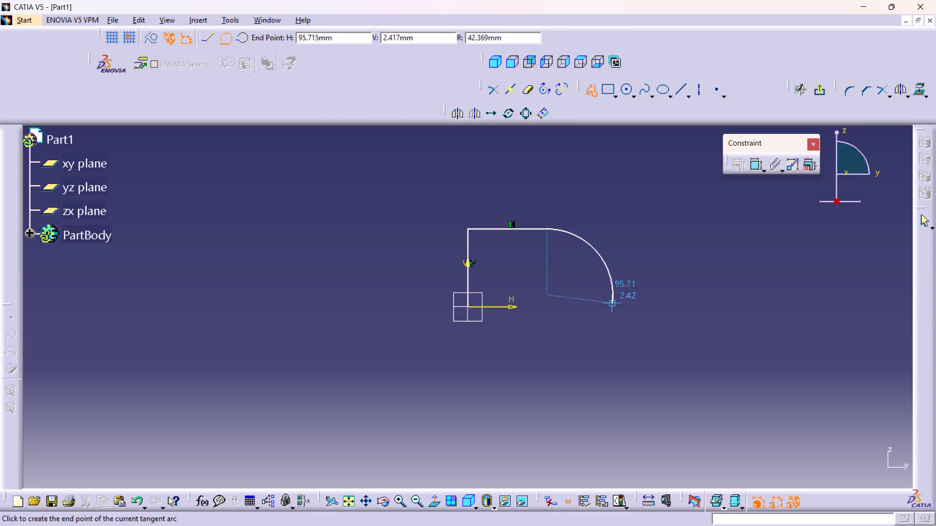
pyautogui.click(653, 308)
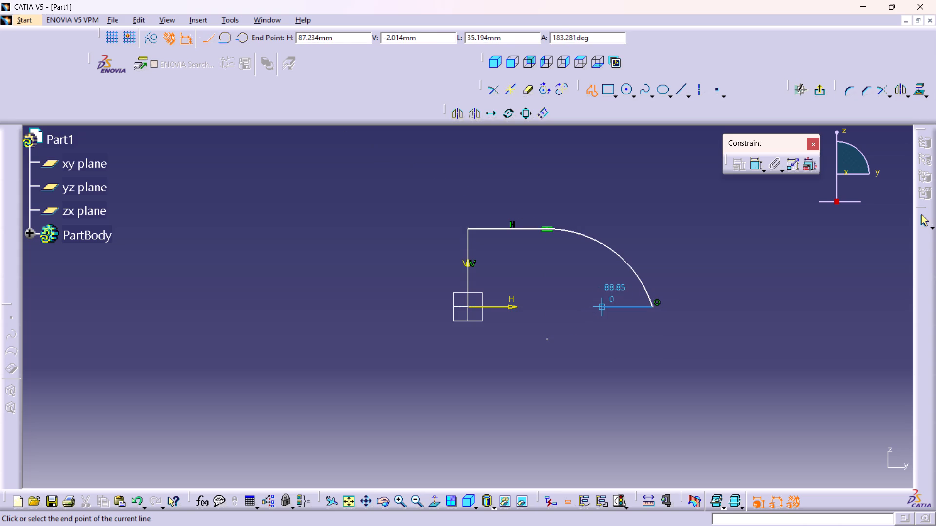
# Close the profile along the H axis with a horizontal line, a three-point arc of about 27 mm radius and a line back to the origin.
pyautogui.click(602, 309)
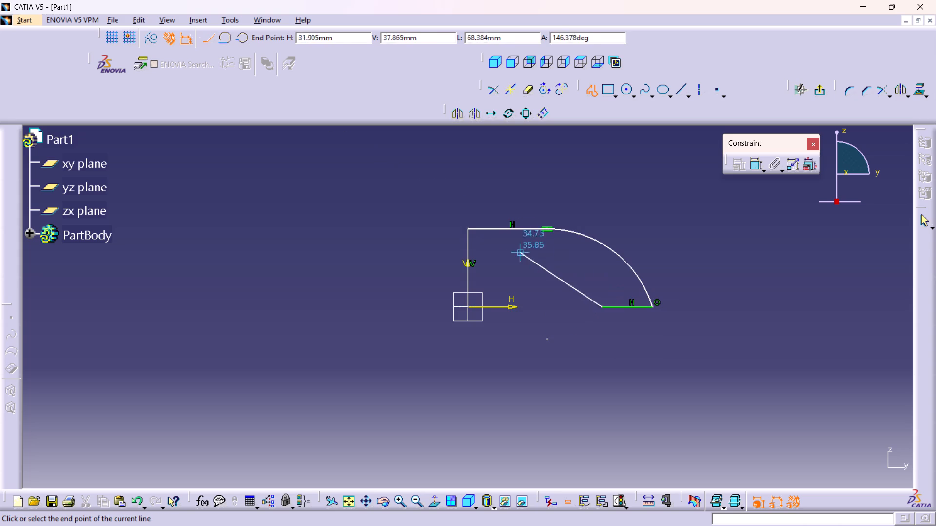
pyautogui.click(233, 40)
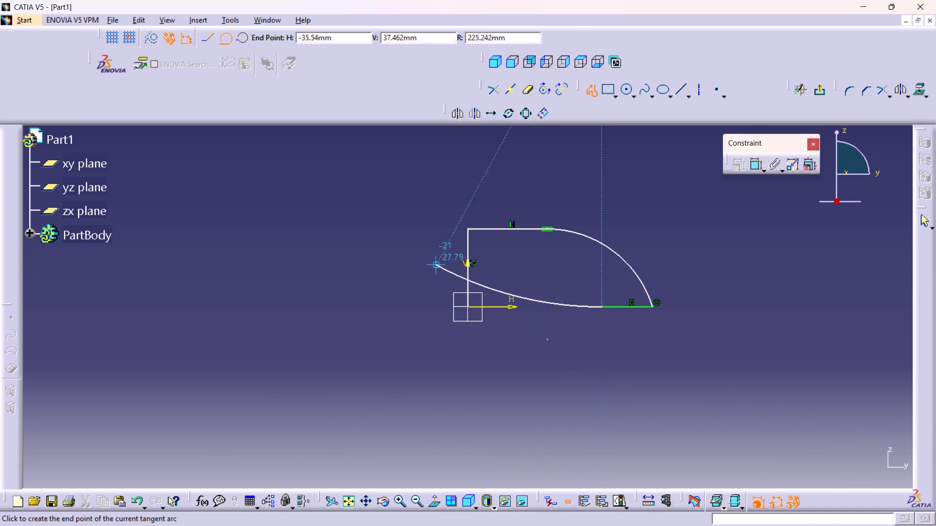
pyautogui.click(247, 38)
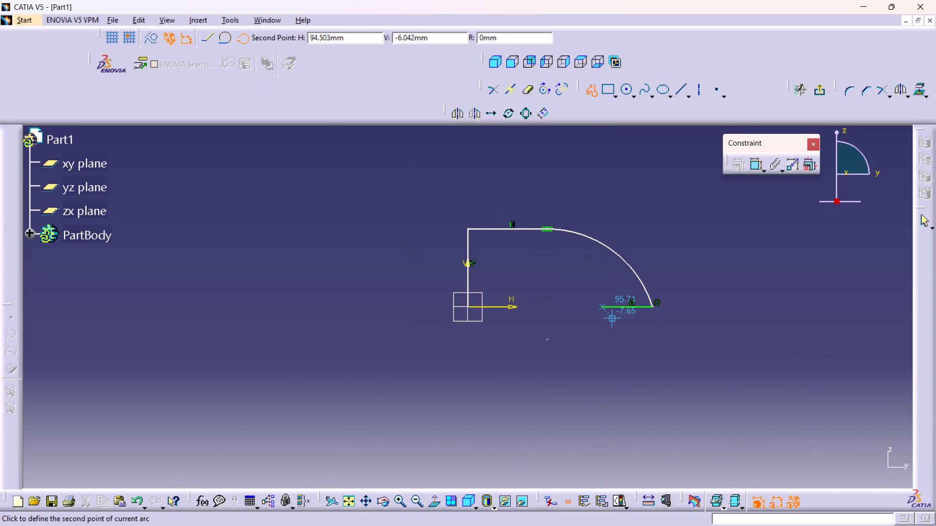
pyautogui.click(528, 282)
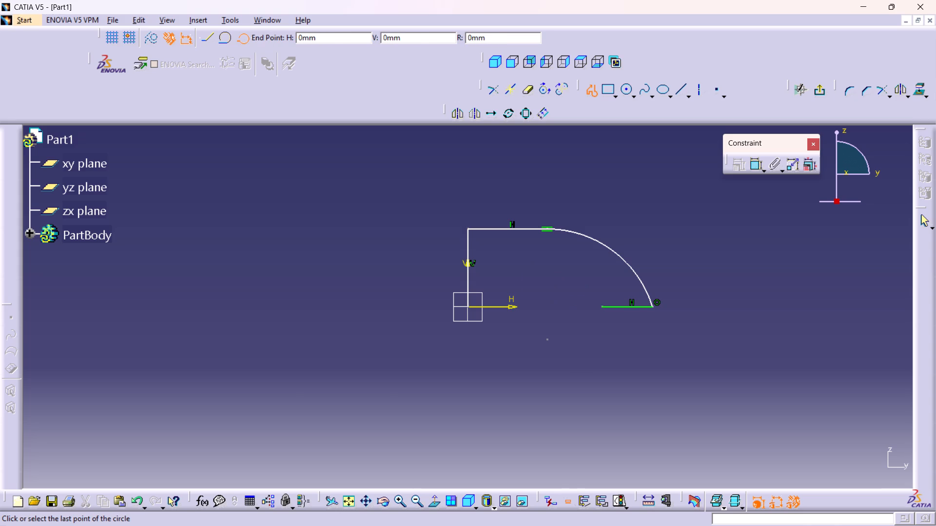
pyautogui.click(520, 309)
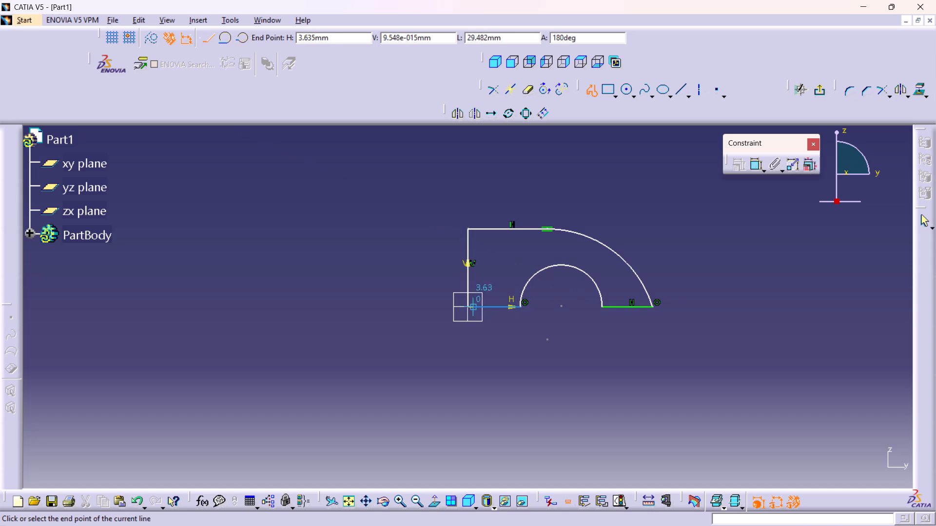
pyautogui.click(469, 305)
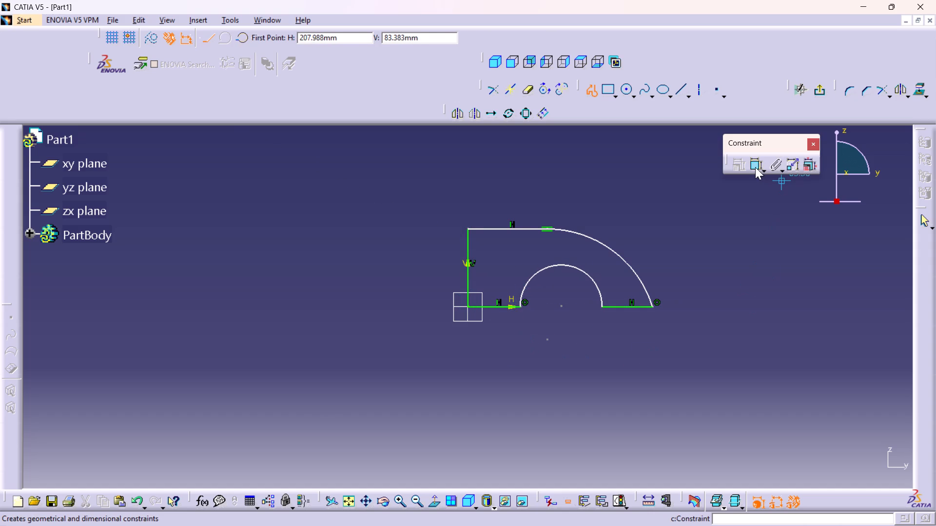
# Dimension the radii of the outer tangent arc and the inner arc with the Constraint command.
pyautogui.doubleClick(755, 167)
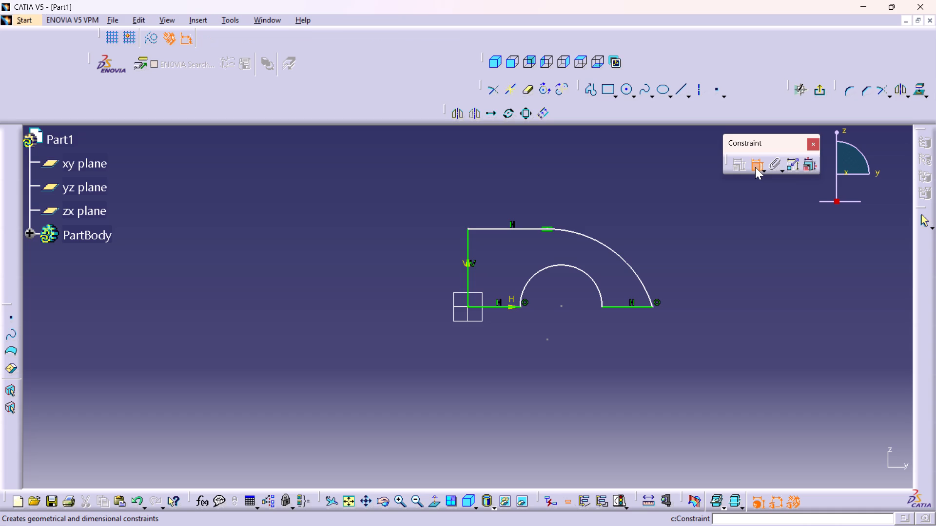
pyautogui.moveTo(619, 342); pyautogui.dragTo(597, 354, button='middle')
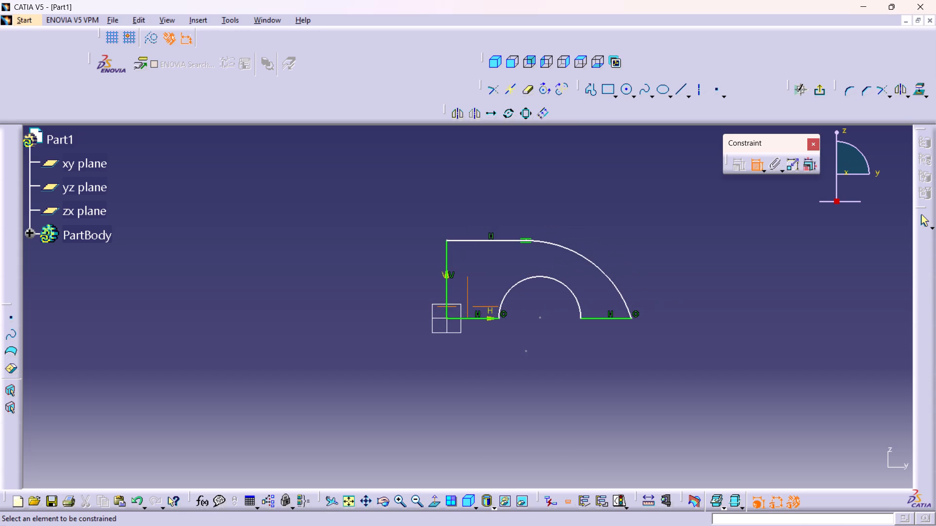
pyautogui.moveTo(597, 354); pyautogui.dragTo(594, 356, button='middle')
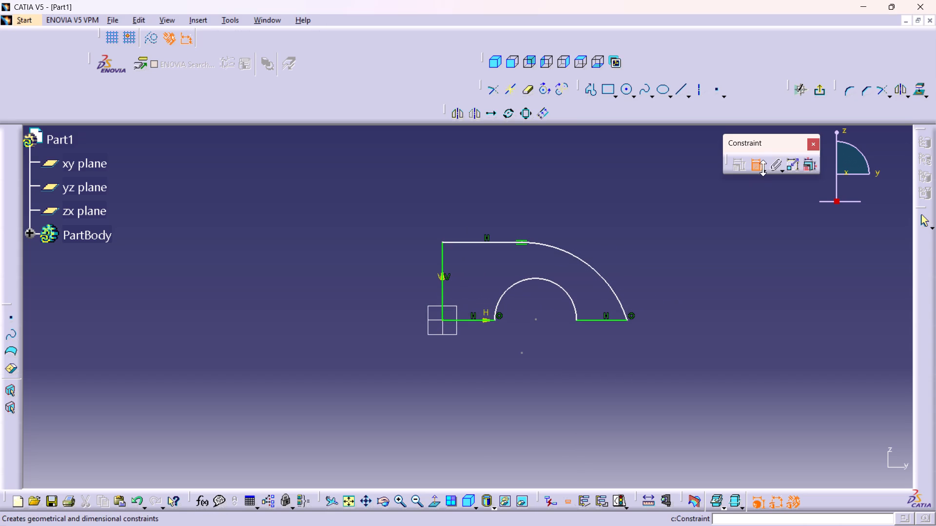
pyautogui.click(608, 288)
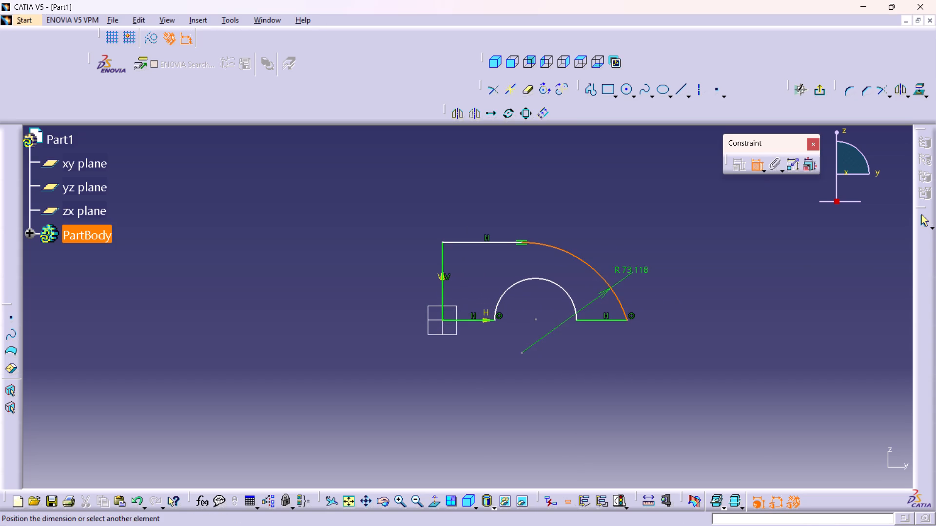
pyautogui.click(635, 270)
pyautogui.click(564, 286)
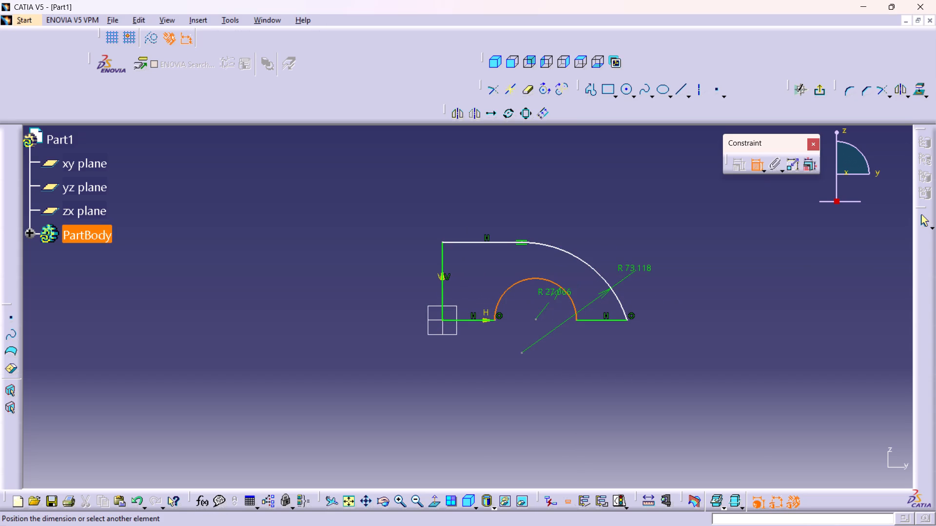
pyautogui.click(549, 301)
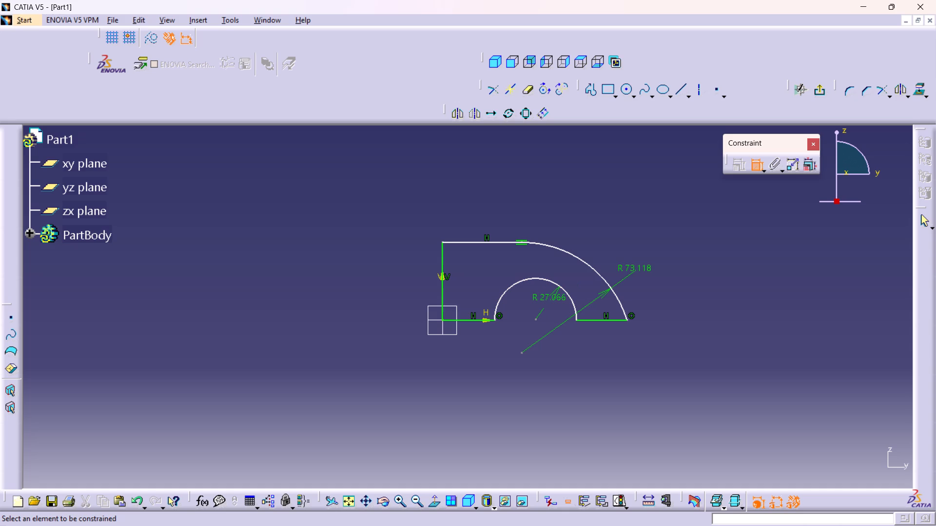
# Set the inner arc's radius to 15 mm and the outer arc's radius to 40 mm.
pyautogui.doubleClick(547, 293)
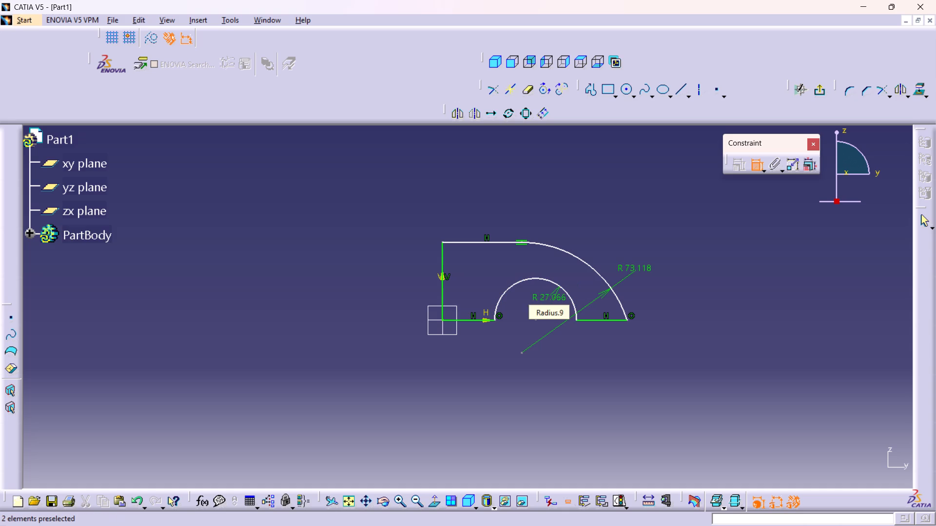
pyautogui.write('15')
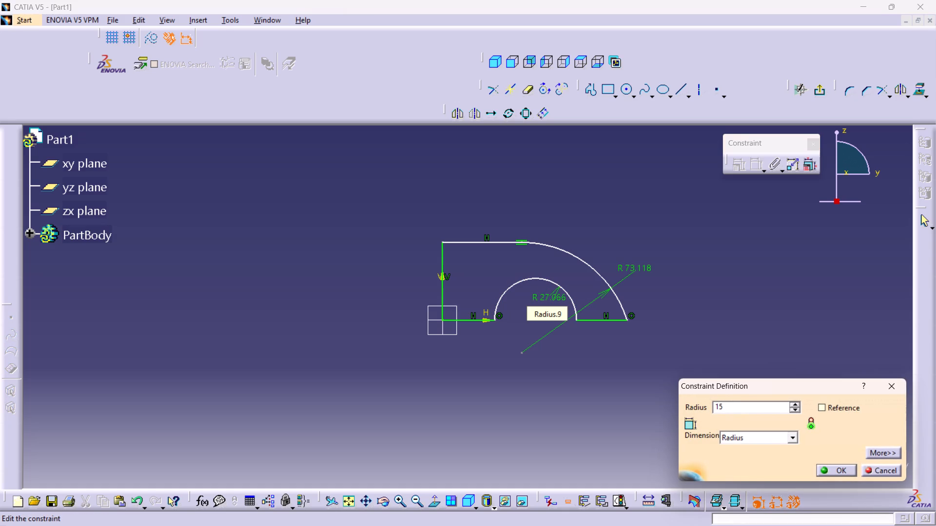
pyautogui.press('Return')
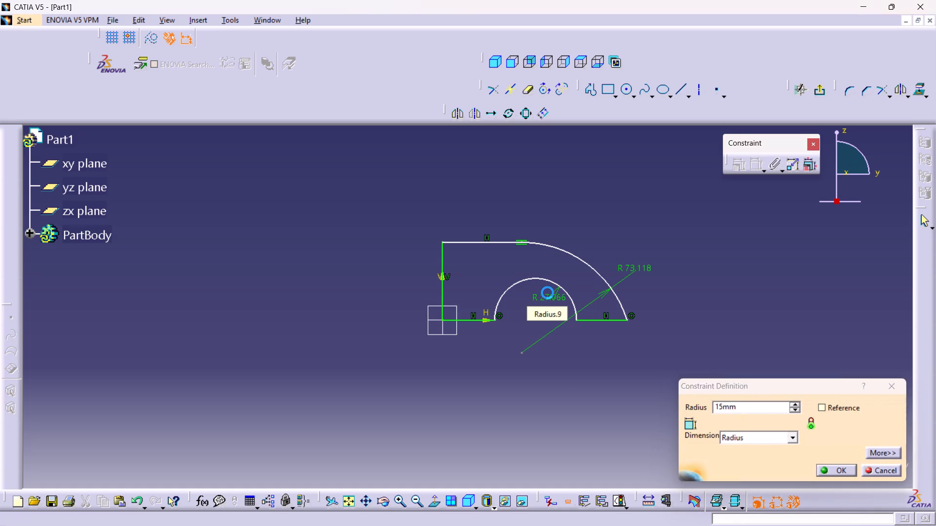
pyautogui.doubleClick(629, 269)
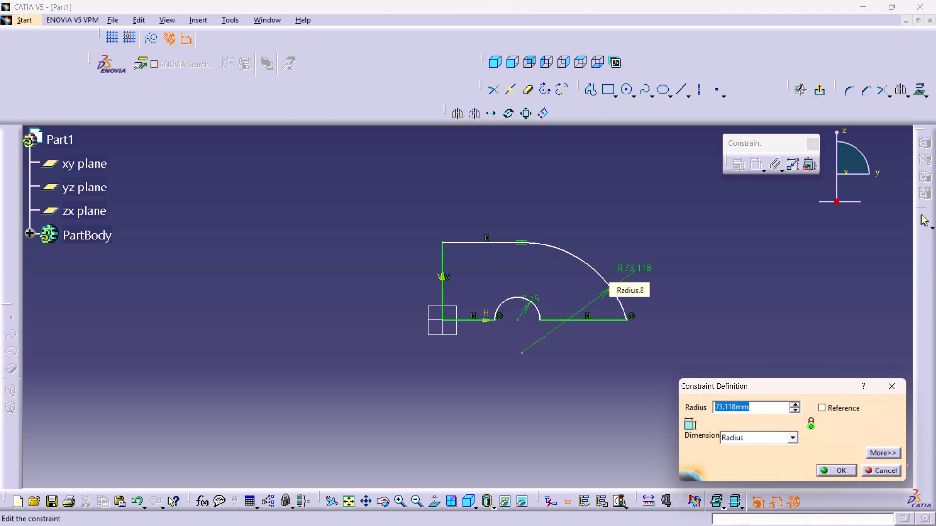
pyautogui.write('40')
pyautogui.press('Return')
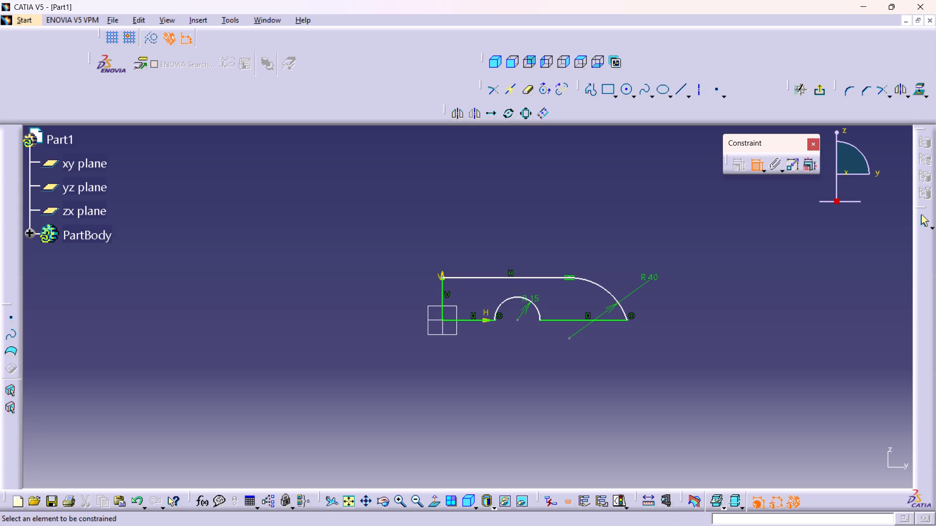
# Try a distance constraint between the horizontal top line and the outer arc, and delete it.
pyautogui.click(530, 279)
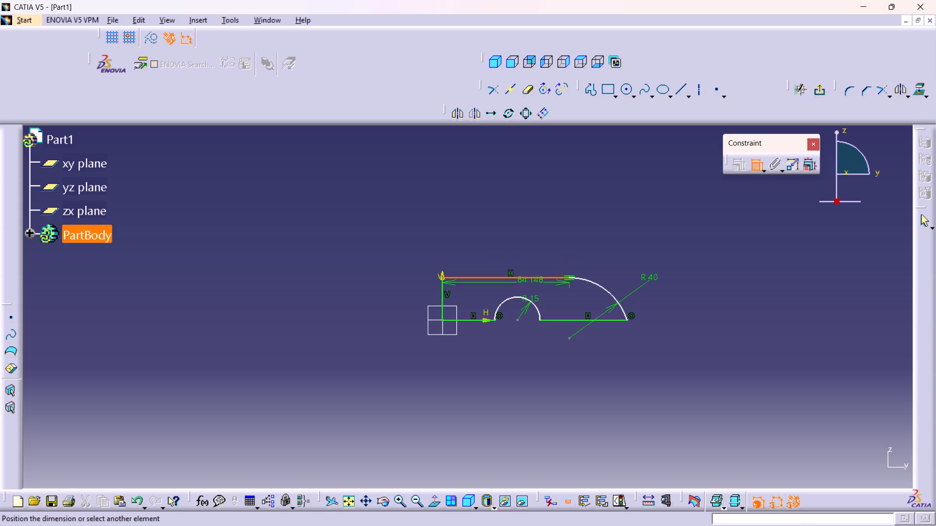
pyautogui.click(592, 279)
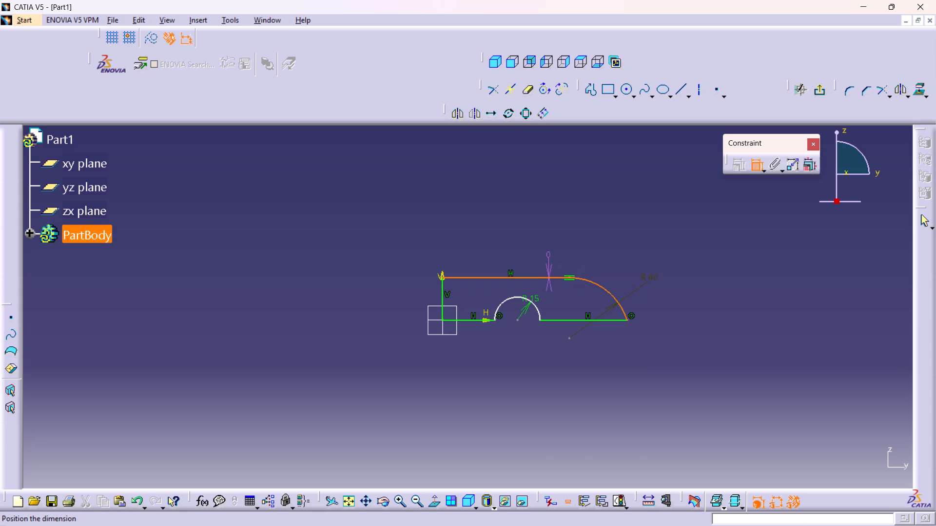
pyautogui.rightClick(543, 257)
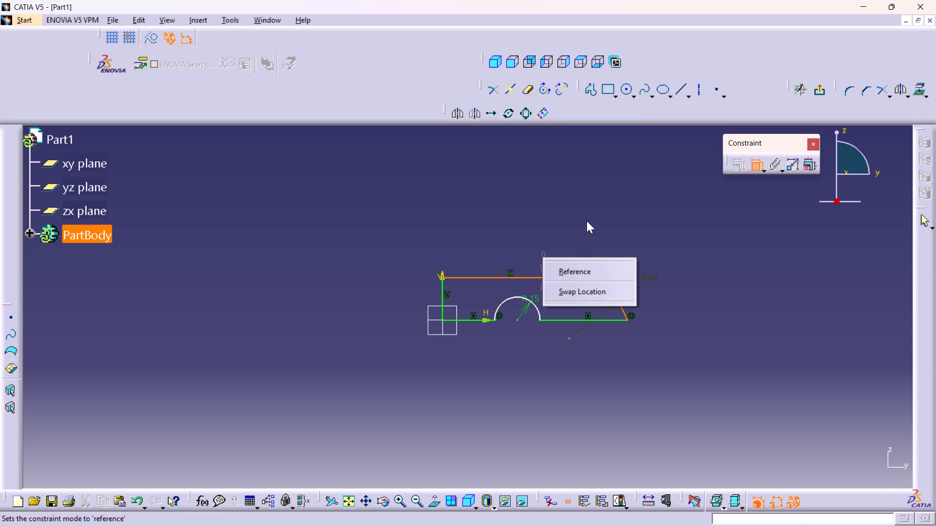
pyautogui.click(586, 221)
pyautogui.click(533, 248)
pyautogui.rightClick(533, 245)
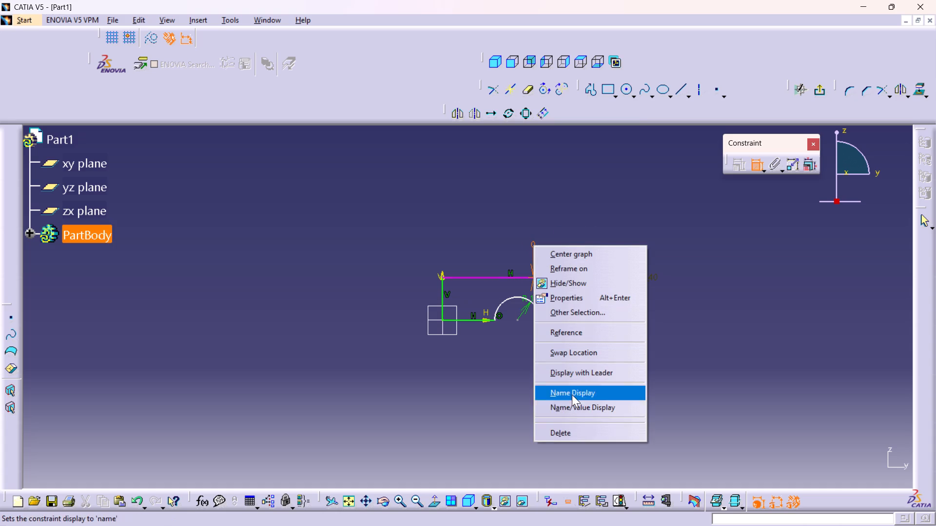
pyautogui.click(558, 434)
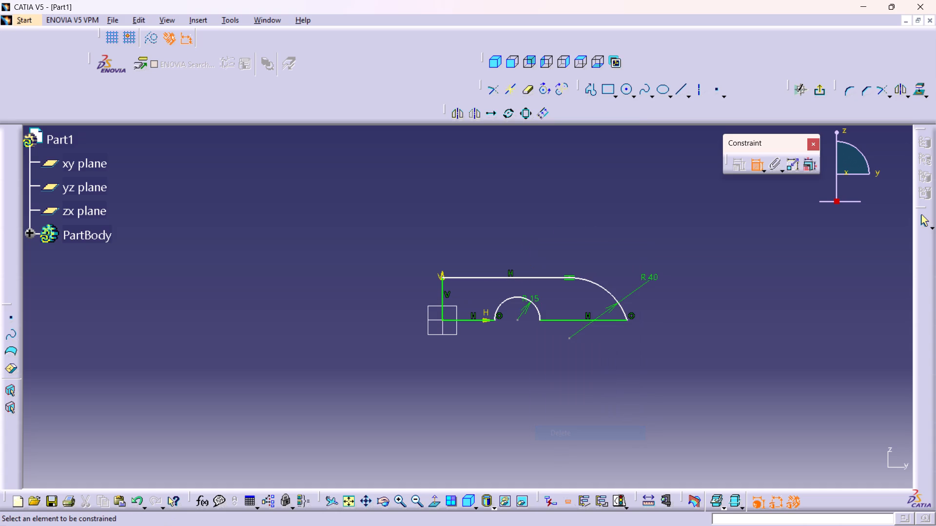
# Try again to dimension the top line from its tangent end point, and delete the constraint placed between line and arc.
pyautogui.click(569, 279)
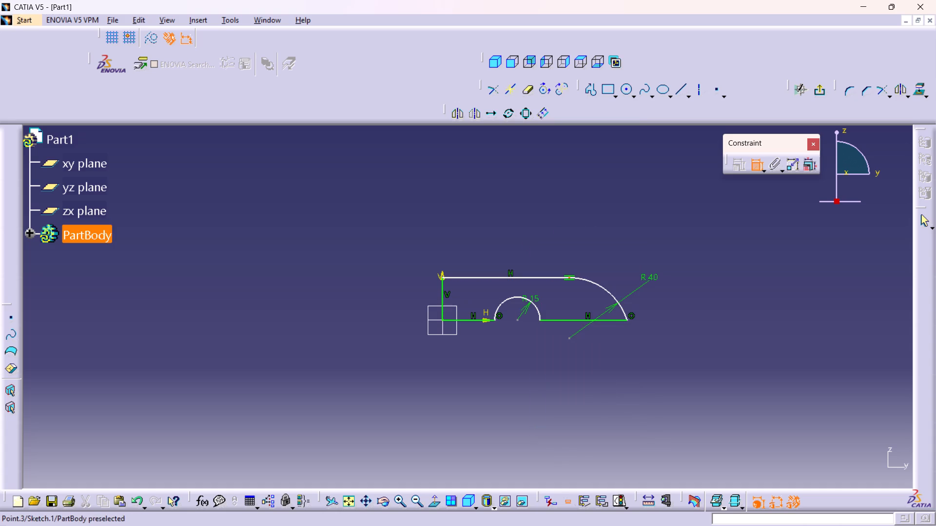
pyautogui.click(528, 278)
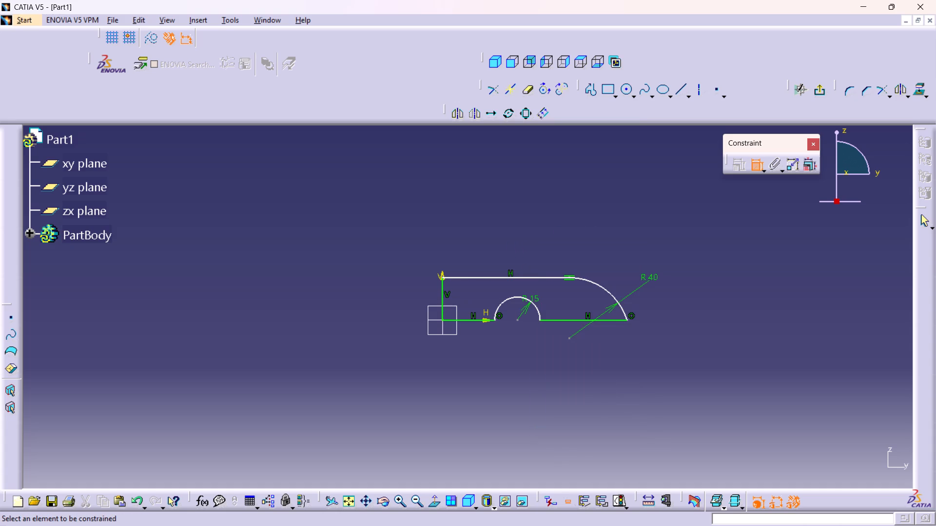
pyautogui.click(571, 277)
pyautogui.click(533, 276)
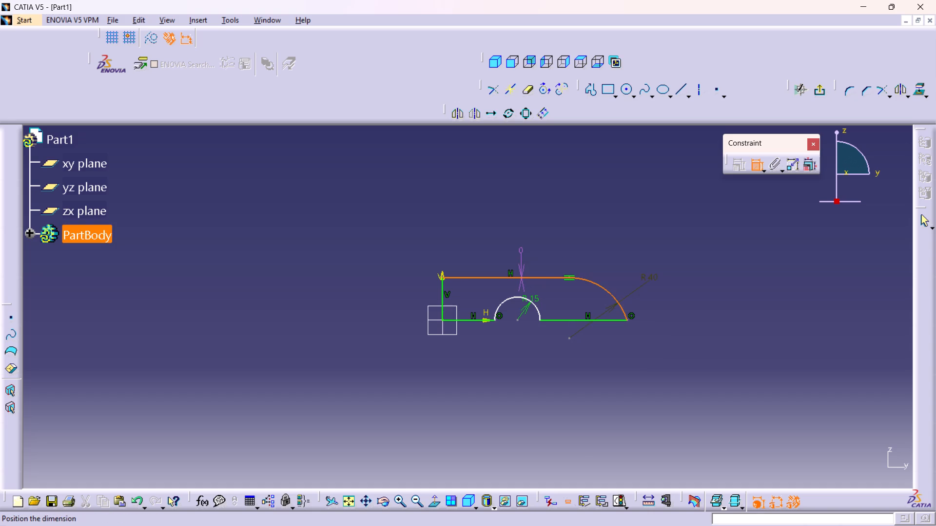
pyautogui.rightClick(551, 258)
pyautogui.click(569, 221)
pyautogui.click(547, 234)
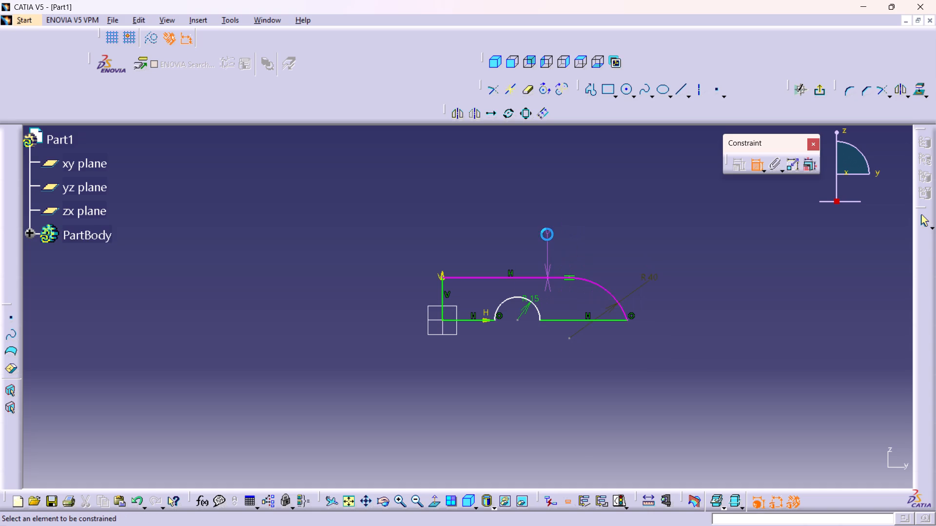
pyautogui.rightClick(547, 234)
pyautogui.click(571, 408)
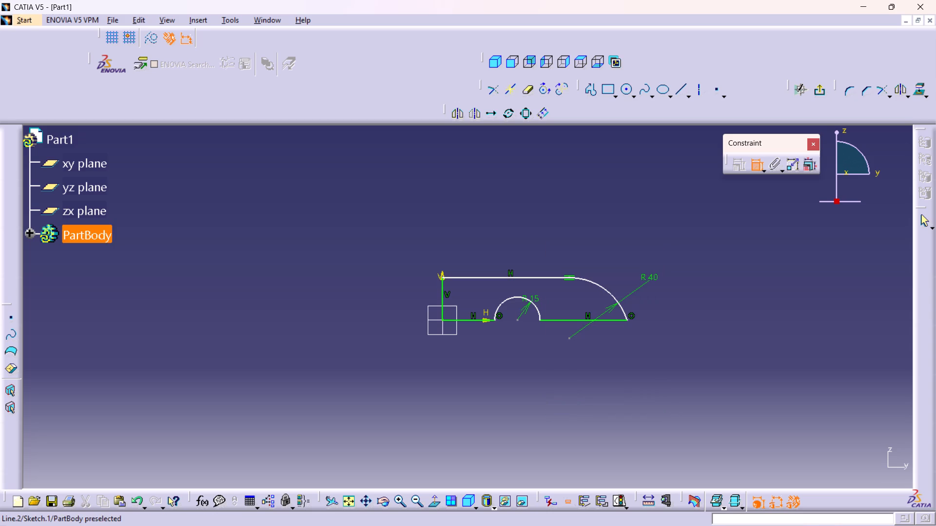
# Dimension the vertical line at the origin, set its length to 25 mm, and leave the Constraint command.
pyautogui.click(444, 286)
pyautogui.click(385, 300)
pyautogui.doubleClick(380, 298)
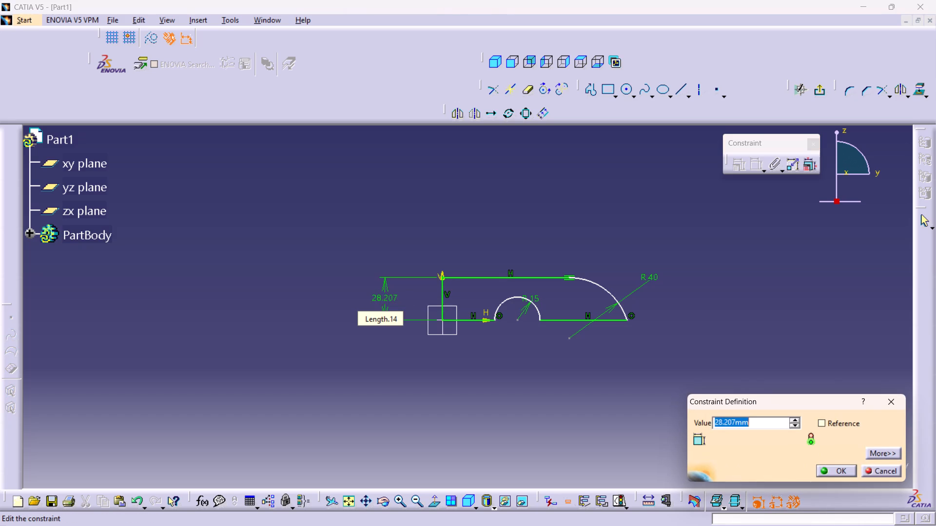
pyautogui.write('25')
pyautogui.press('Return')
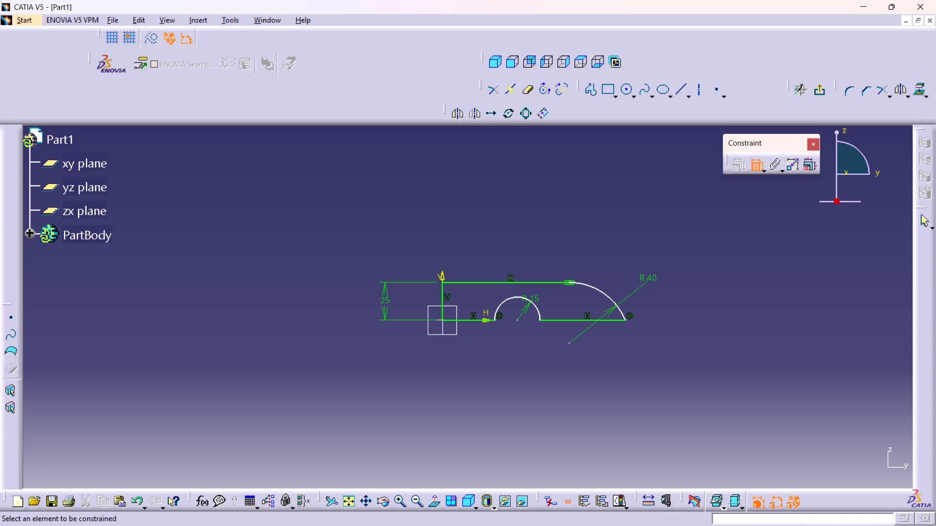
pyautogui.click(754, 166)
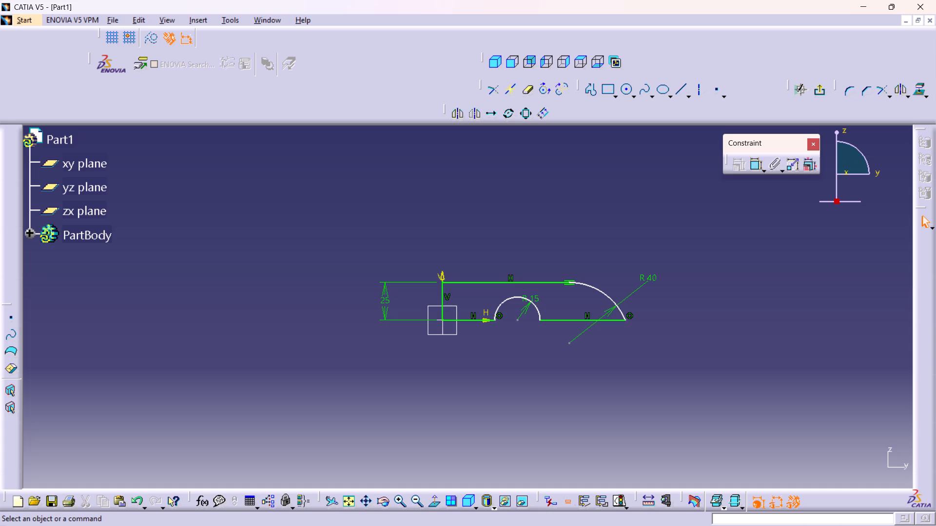
# Undo the sketch's dimensions and the whole line-and-arc profile.
pyautogui.hotkey('ctrl', 'z')
pyautogui.hotkey('ctrl', 'z')
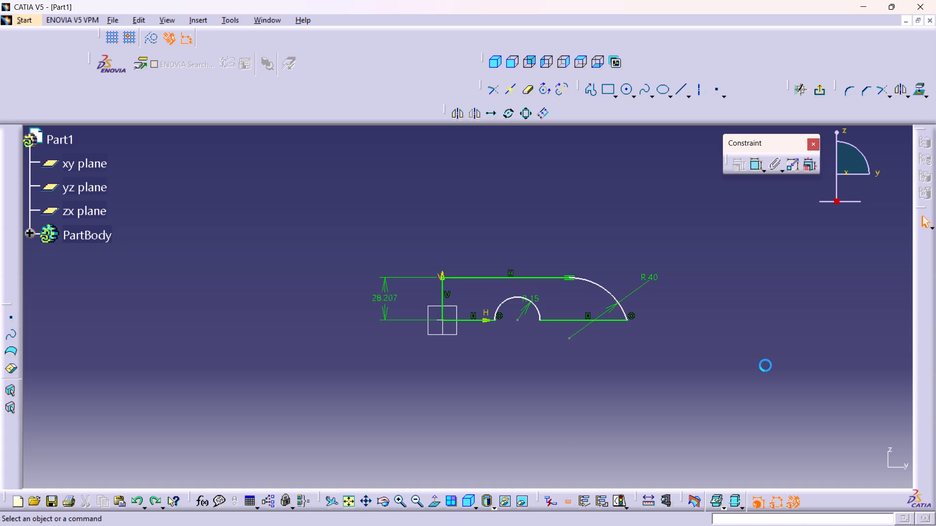
pyautogui.hotkey('ctrl', 'z')
pyautogui.hotkey('ctrl', 'z')
pyautogui.hotkey('ctrl', 'z')
pyautogui.hotkey('ctrl', 'z')
pyautogui.hotkey('ctrl', 'z')
pyautogui.hotkey('ctrl', 'z')
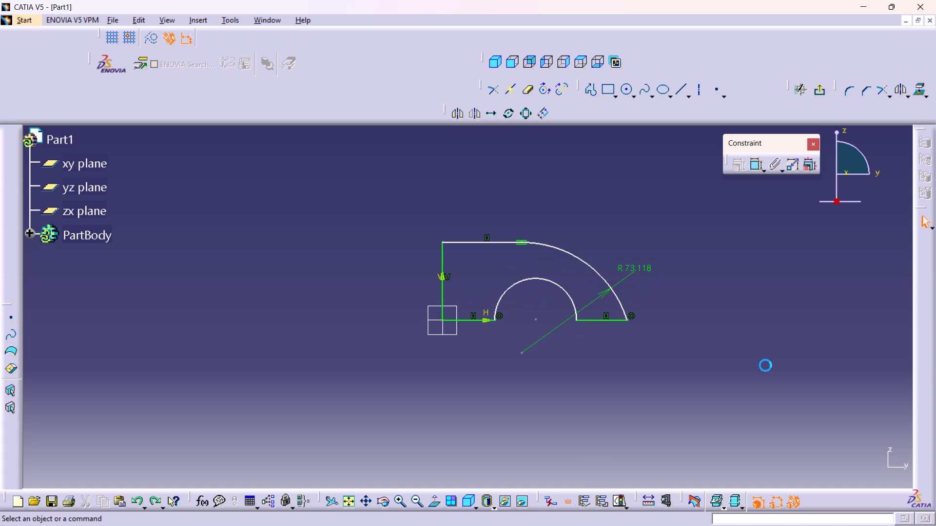
pyautogui.hotkey('ctrl', 'z')
pyautogui.hotkey('ctrl', 'z')
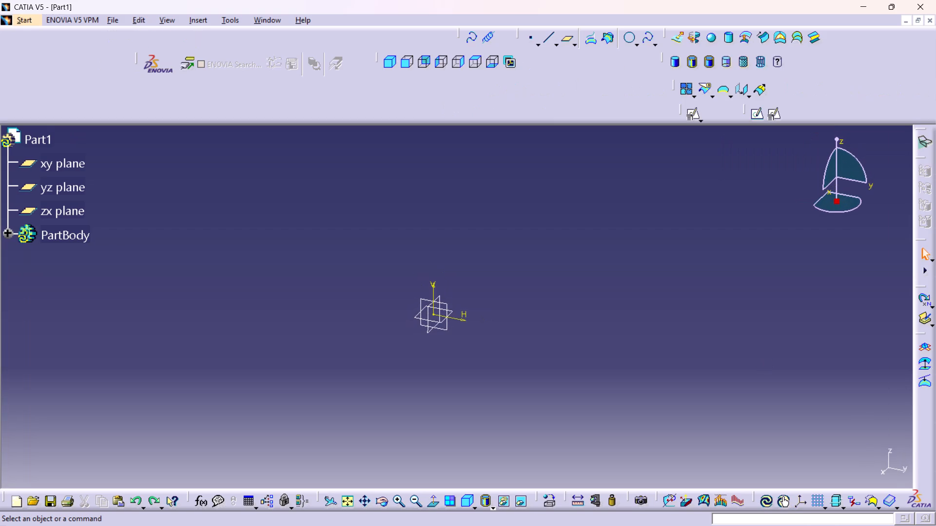
# Undo the creation of the positioned sketch on the yz plane.
pyautogui.click(459, 319)
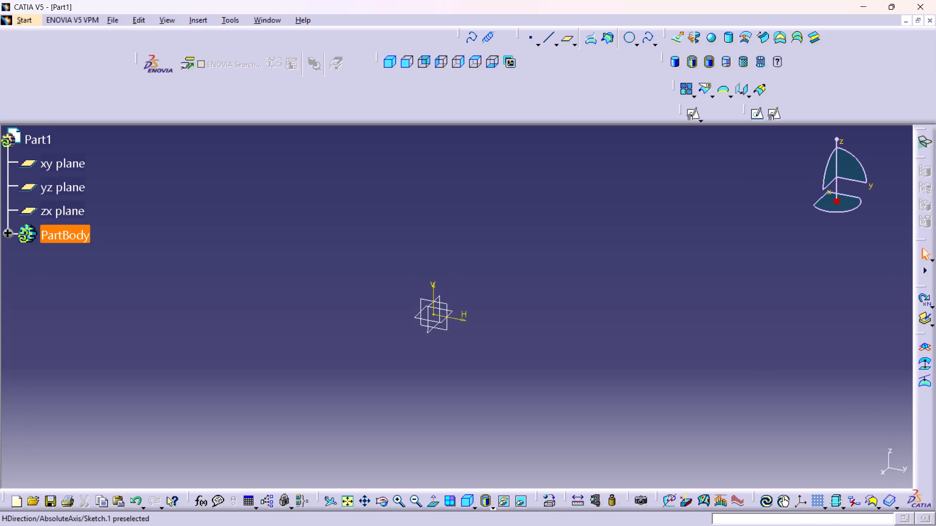
pyautogui.click(433, 503)
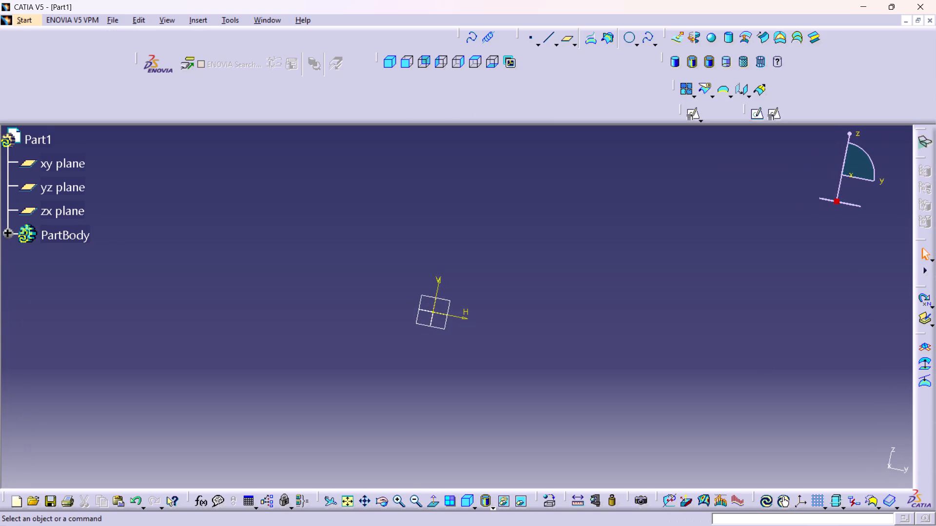
pyautogui.click(432, 505)
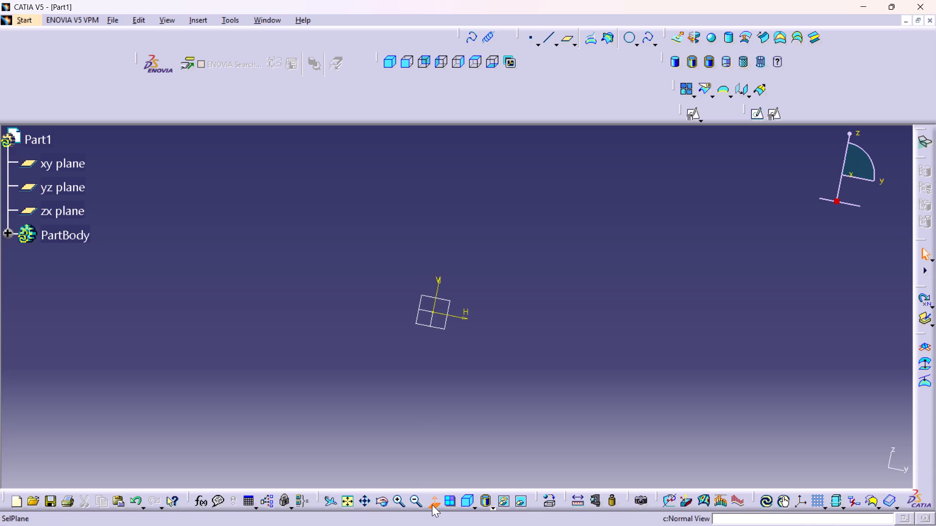
pyautogui.click(432, 505)
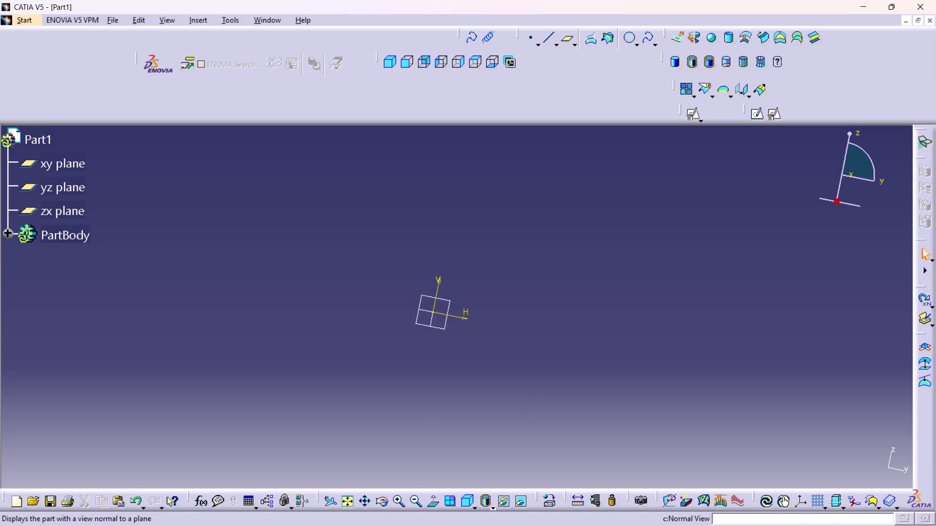
pyautogui.hotkey('ctrl', 'z')
pyautogui.hotkey('ctrl', 'z')
pyautogui.hotkey('ctrl', 'z')
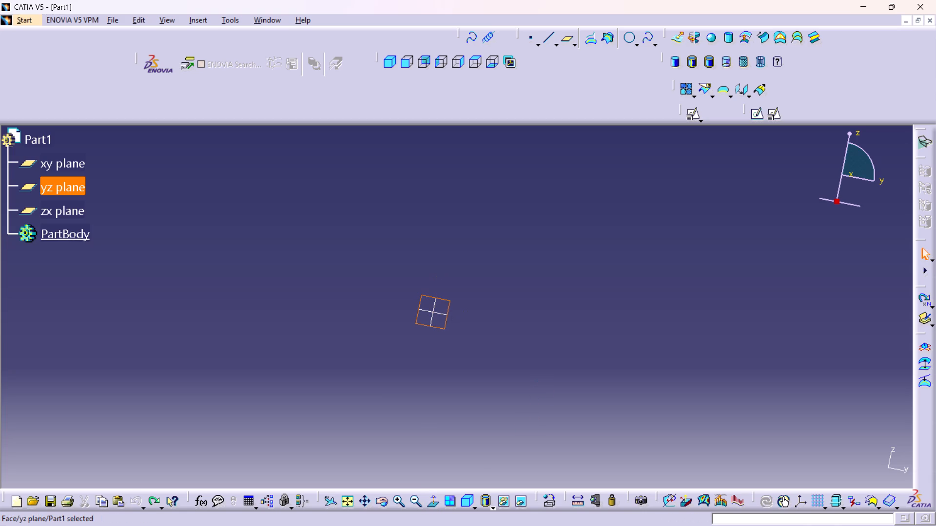
# Create a positioned sketch on the yz plane with implicit origin and orientation.
pyautogui.click(390, 60)
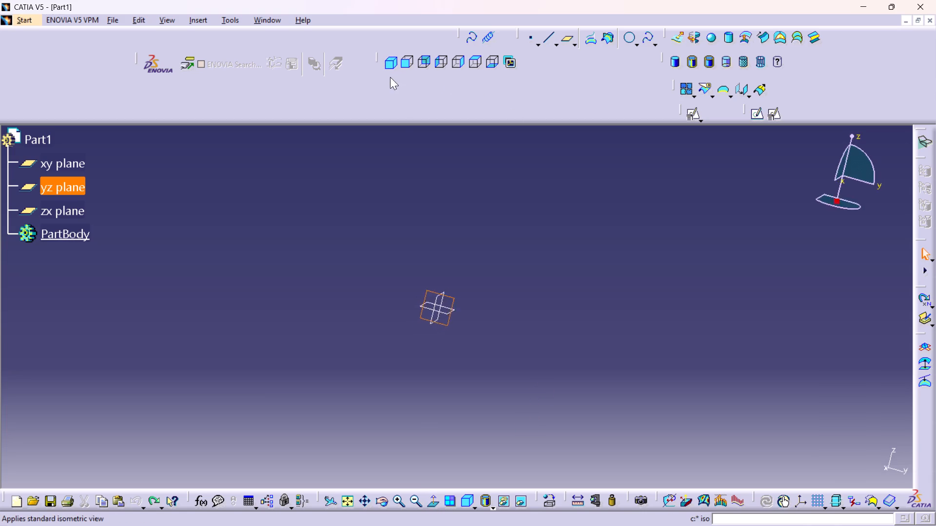
pyautogui.click(540, 332)
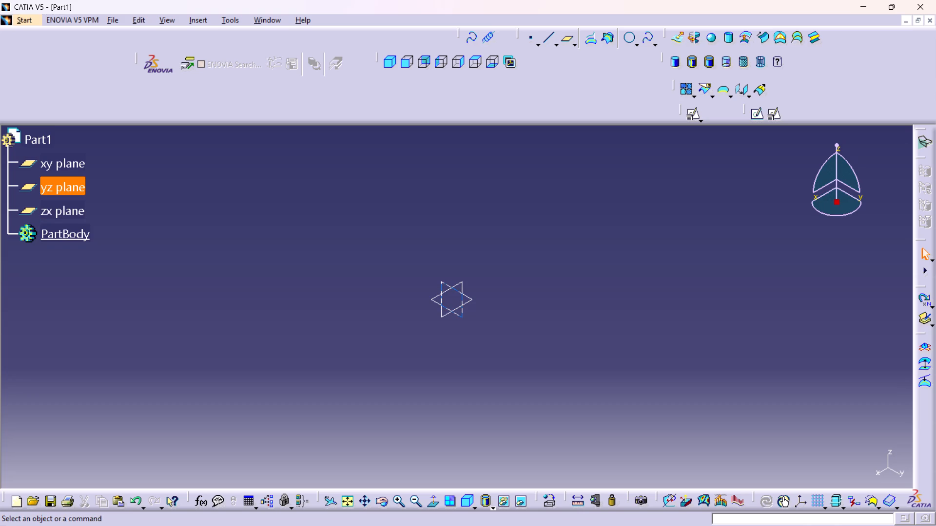
pyautogui.click(464, 316)
pyautogui.click(773, 115)
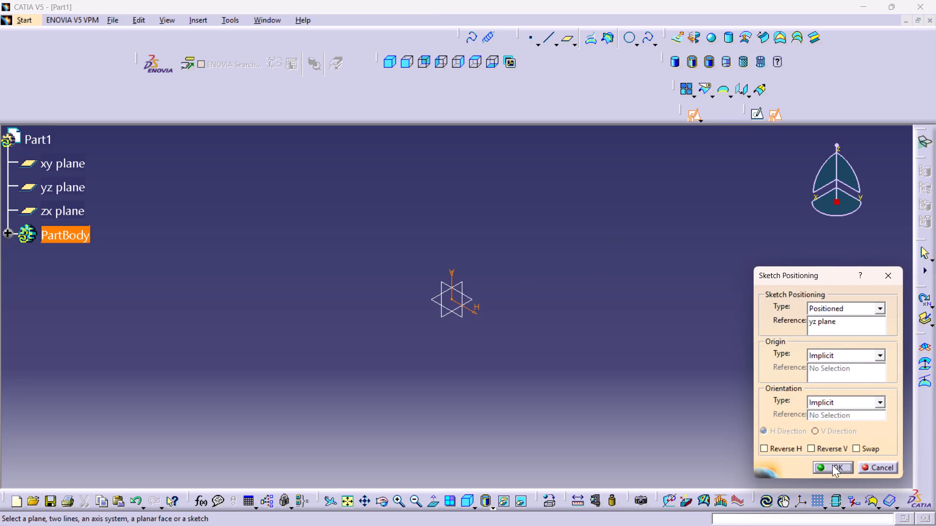
pyautogui.click(832, 465)
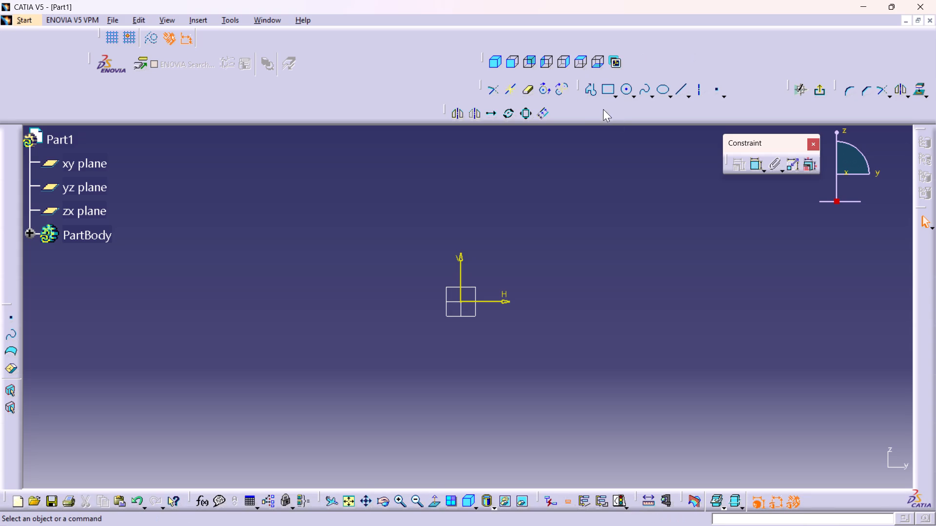
# Draw a closed profile from the origin, about 90 mm wide and 53 mm high, with a three-point arc notch of about 28 mm radius in its top edge.
pyautogui.doubleClick(589, 92)
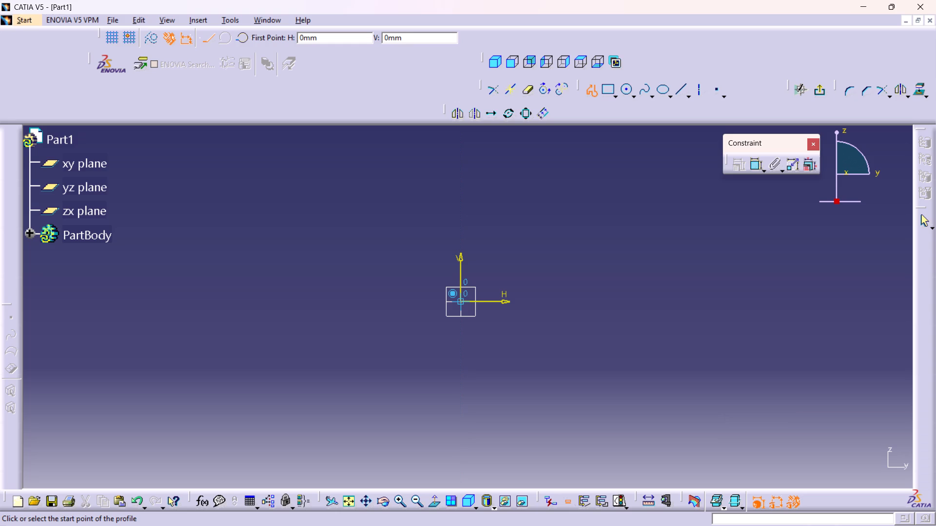
pyautogui.click(459, 301)
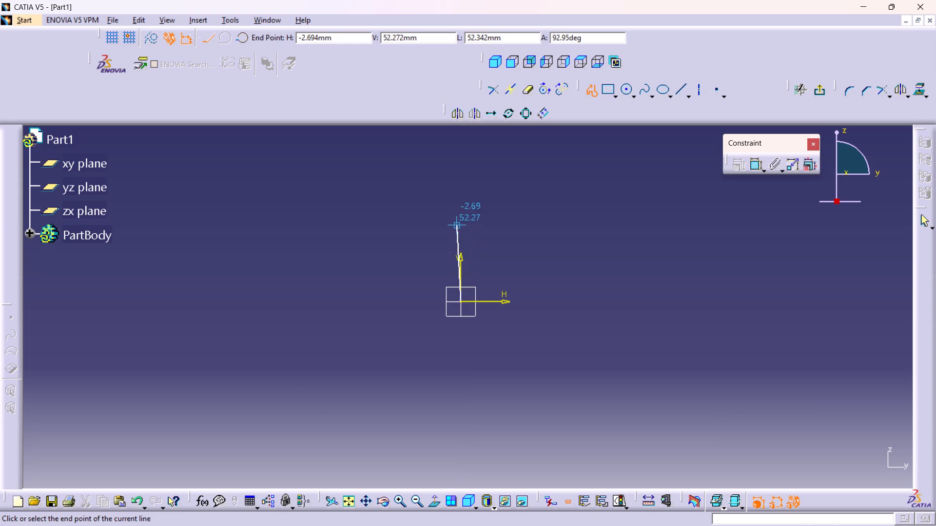
pyautogui.click(462, 224)
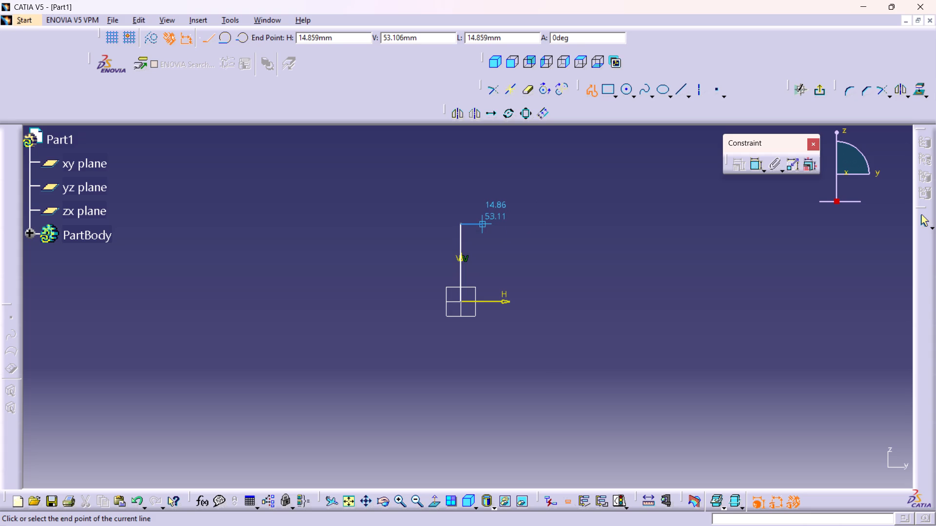
pyautogui.click(483, 225)
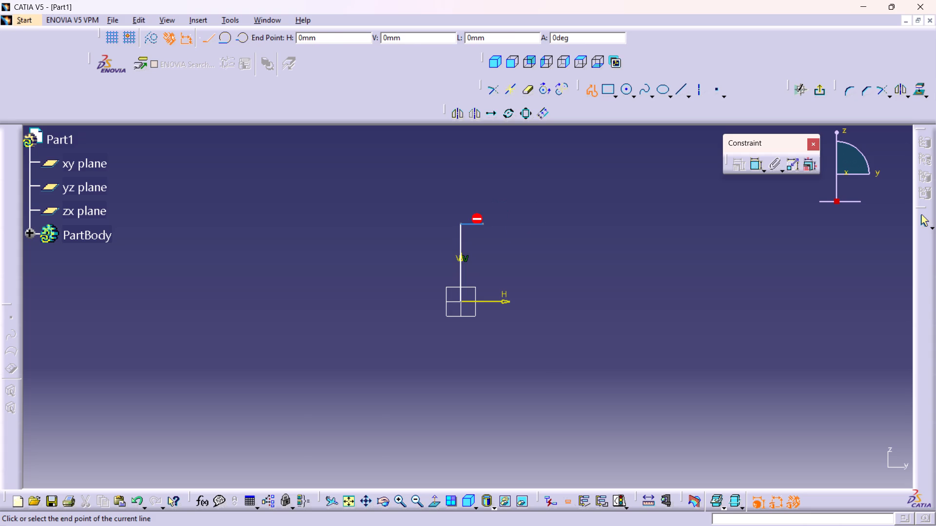
pyautogui.click(225, 38)
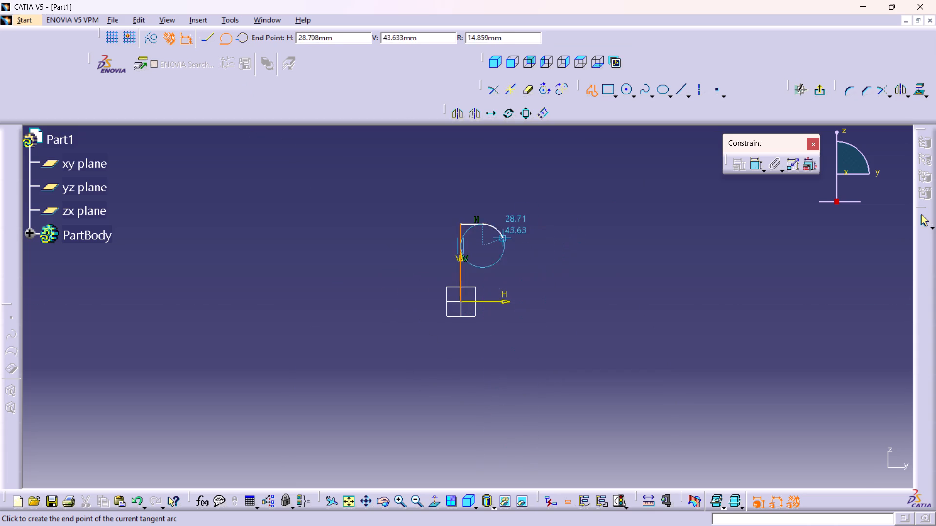
pyautogui.click(244, 31)
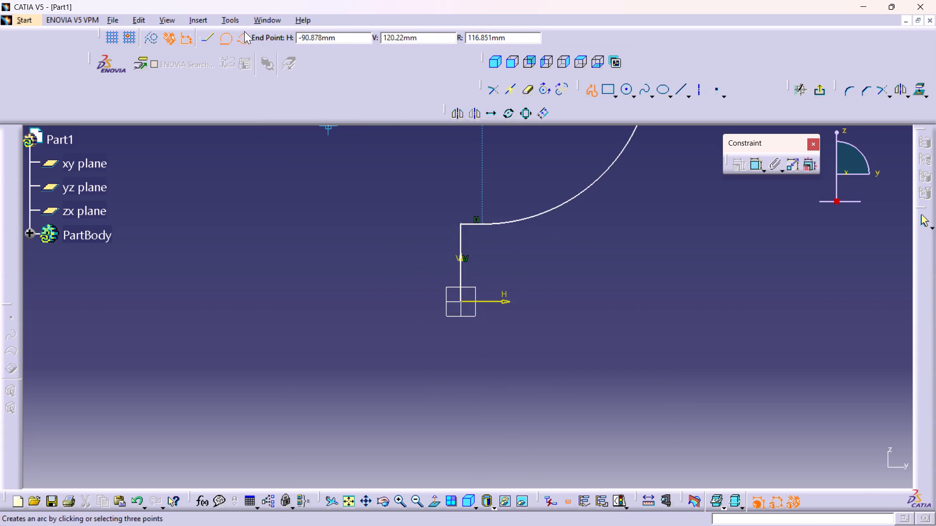
pyautogui.click(556, 246)
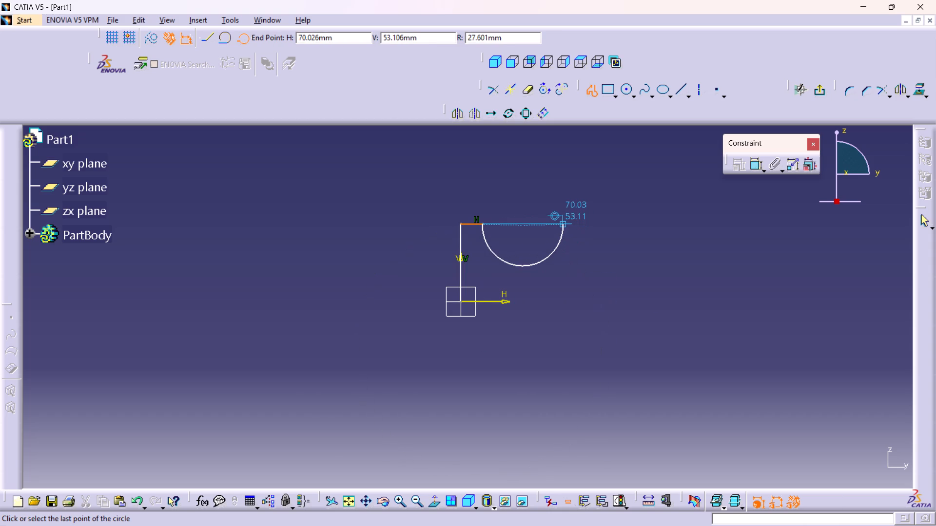
pyautogui.click(562, 227)
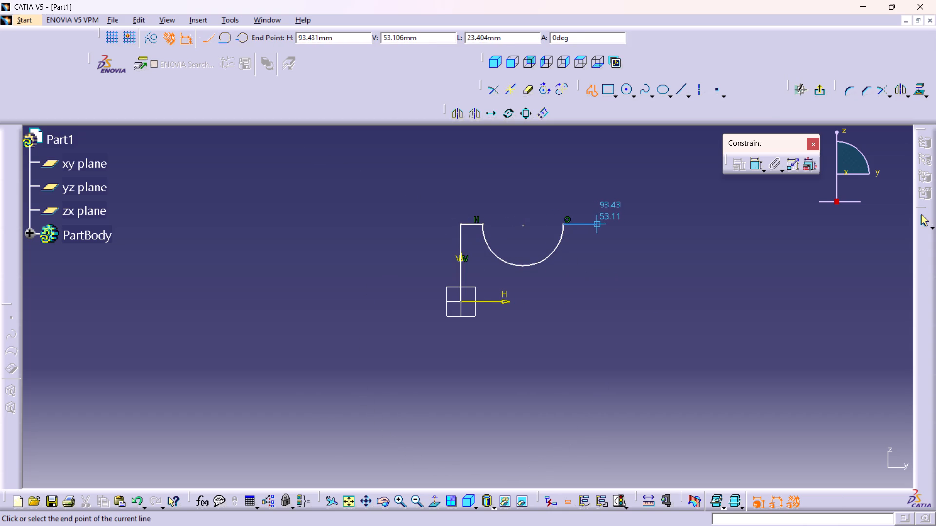
pyautogui.click(592, 226)
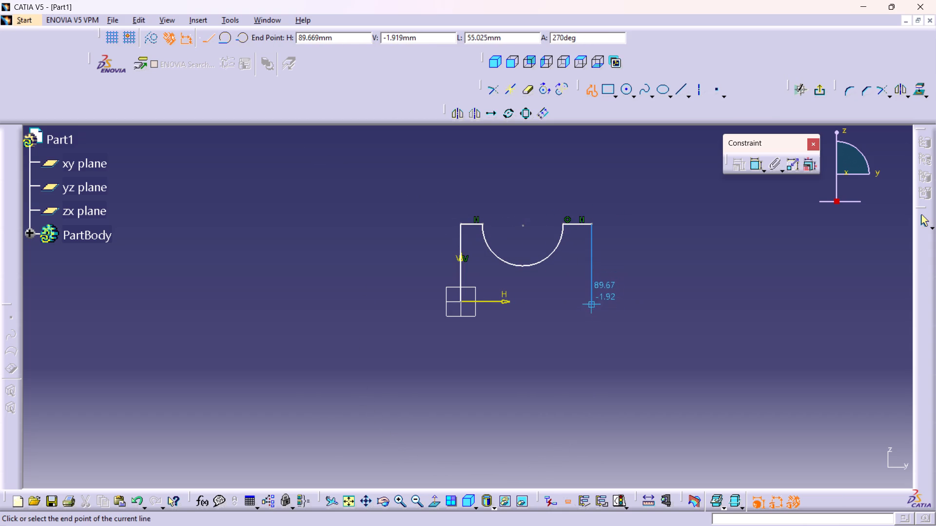
pyautogui.click(590, 300)
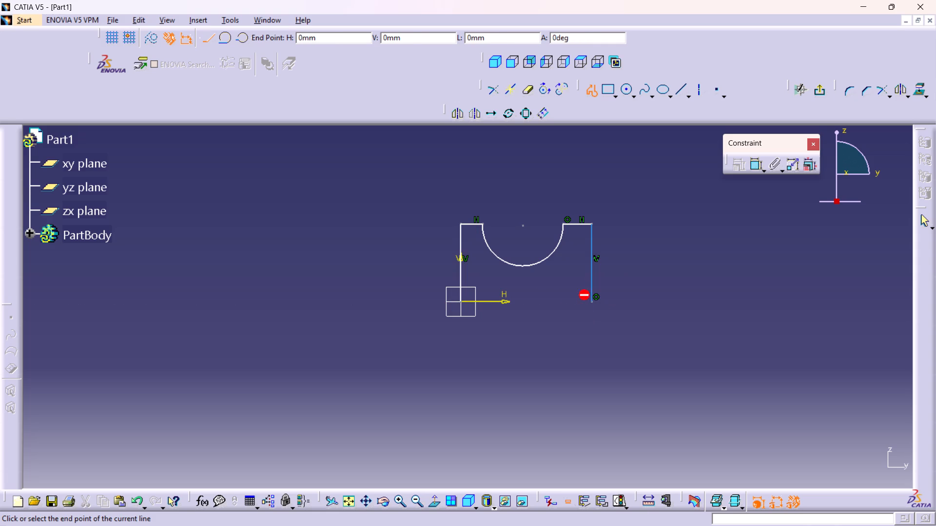
pyautogui.click(460, 300)
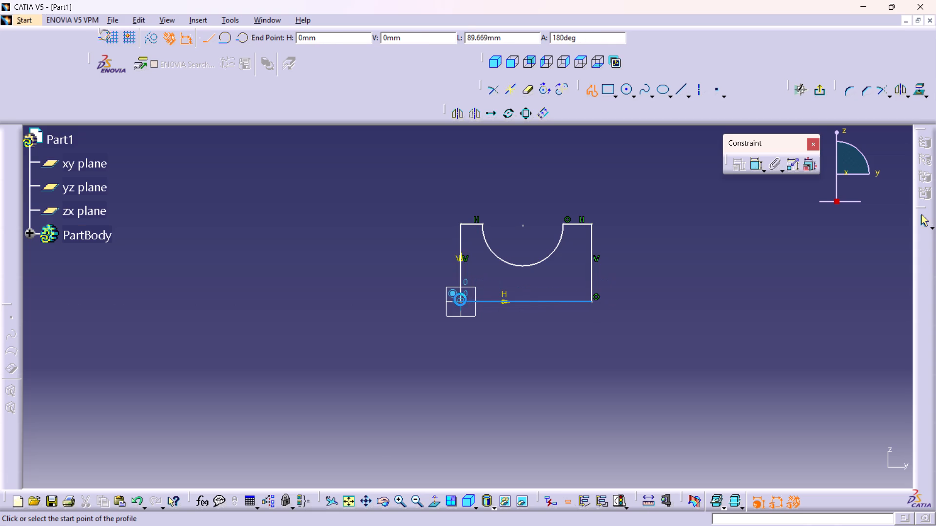
# Dimension the arc notch with the Constraint command and set its radius to 25 mm.
pyautogui.doubleClick(751, 167)
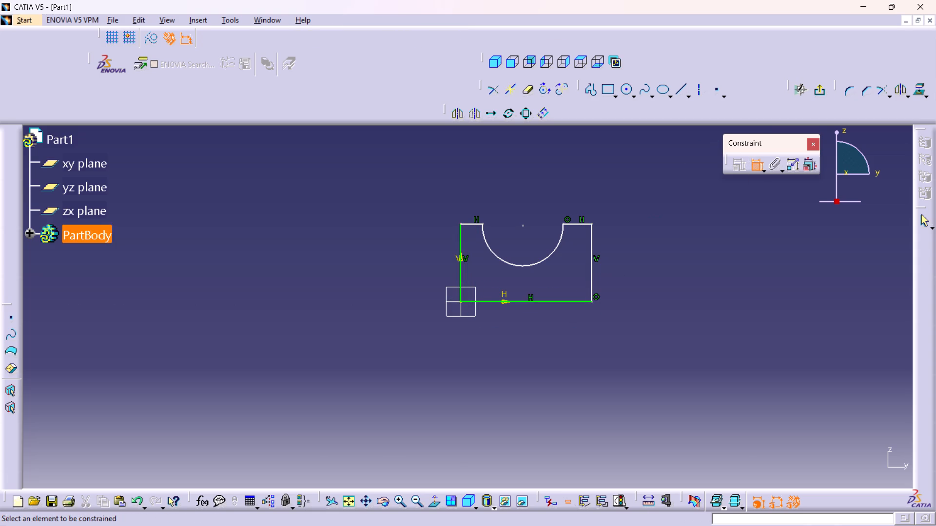
pyautogui.click(538, 262)
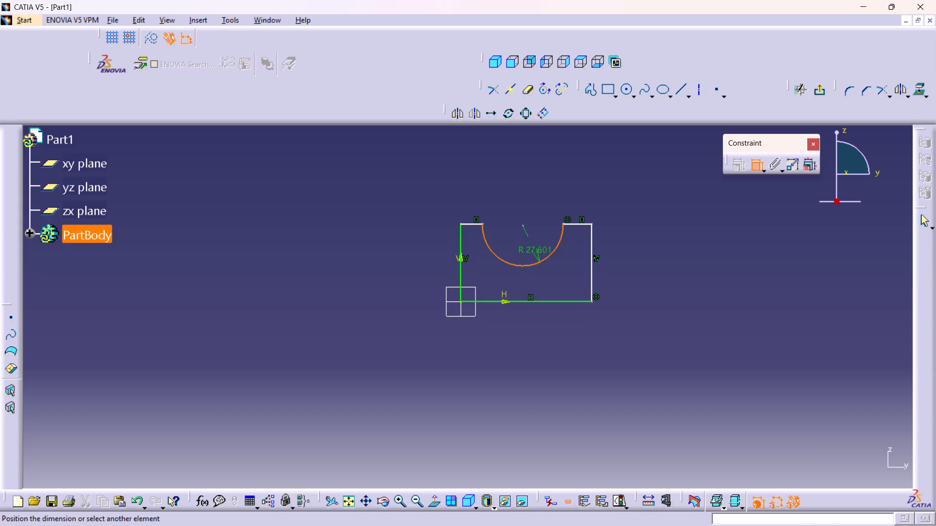
pyautogui.click(536, 252)
pyautogui.doubleClick(530, 246)
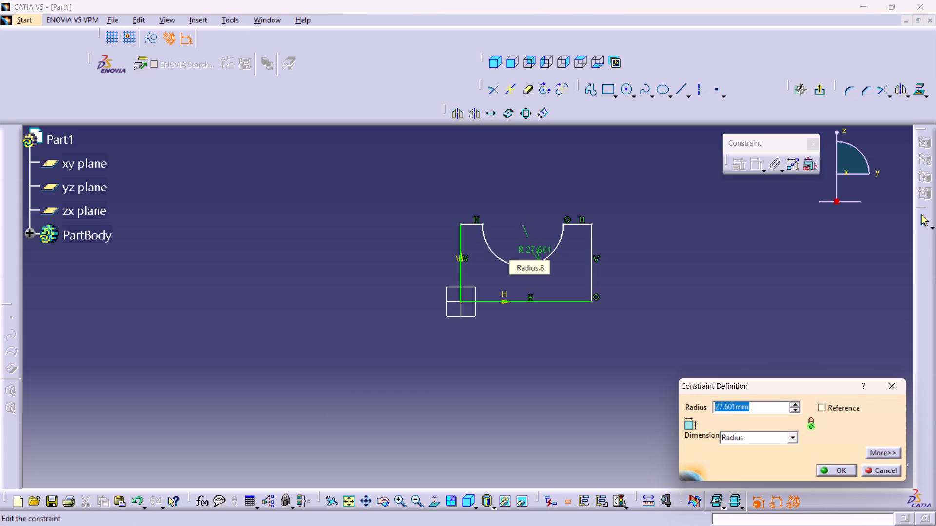
pyautogui.write('25')
pyautogui.press('Return')
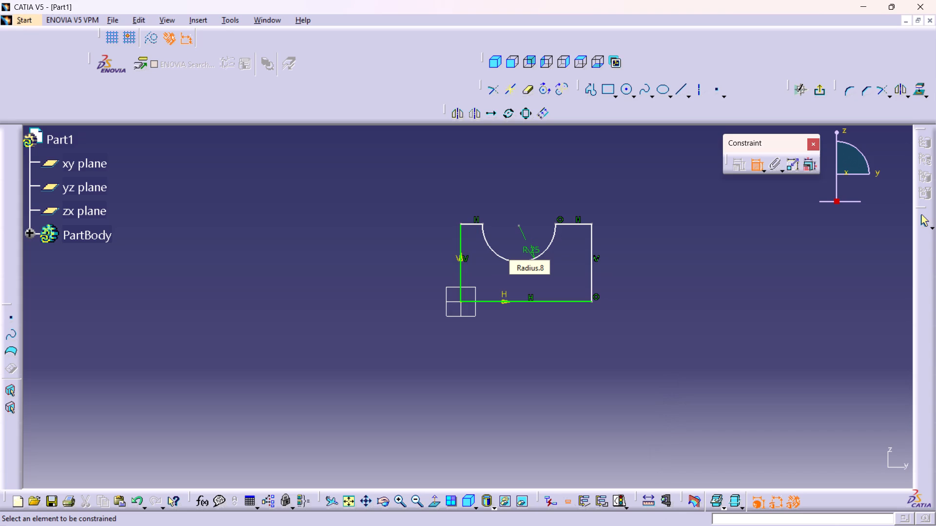
# Dimension the profile's horizontal base line and set its length to 80 mm.
pyautogui.click(546, 301)
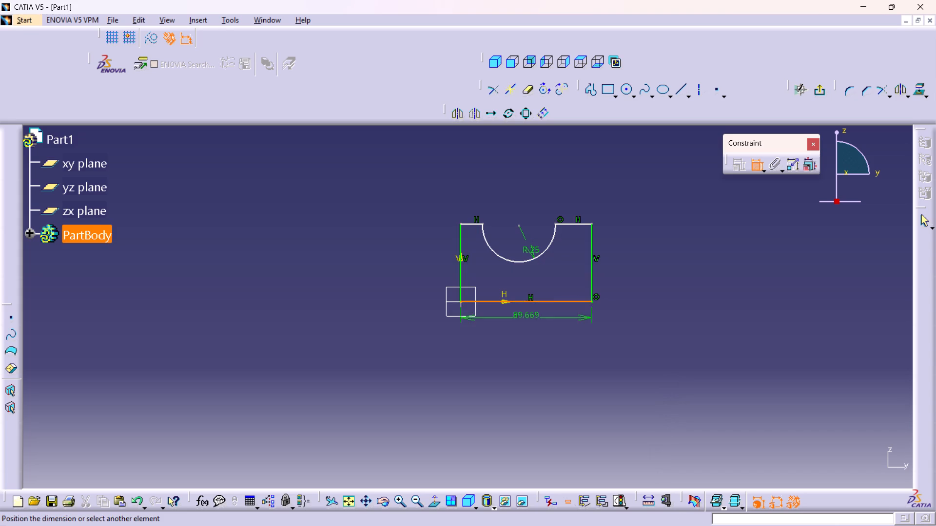
pyautogui.click(530, 323)
pyautogui.doubleClick(526, 323)
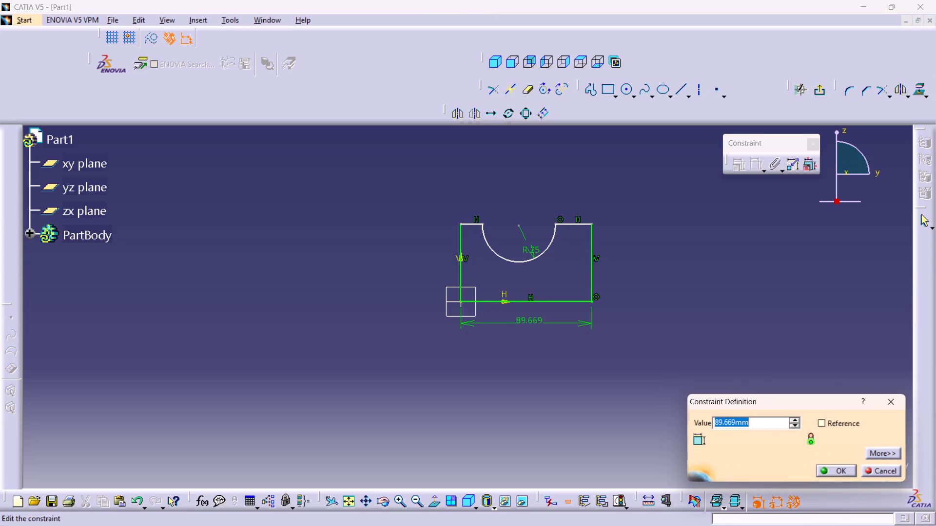
pyautogui.write('80')
pyautogui.press('Return')
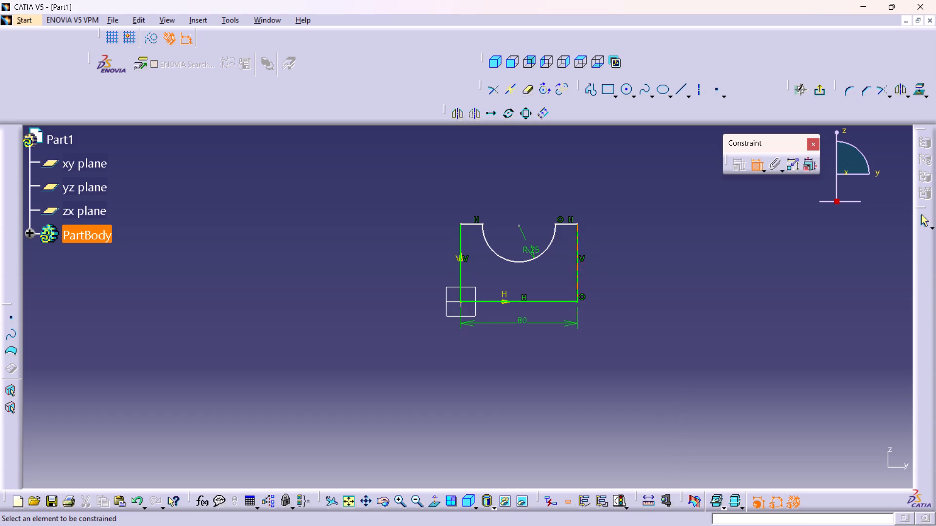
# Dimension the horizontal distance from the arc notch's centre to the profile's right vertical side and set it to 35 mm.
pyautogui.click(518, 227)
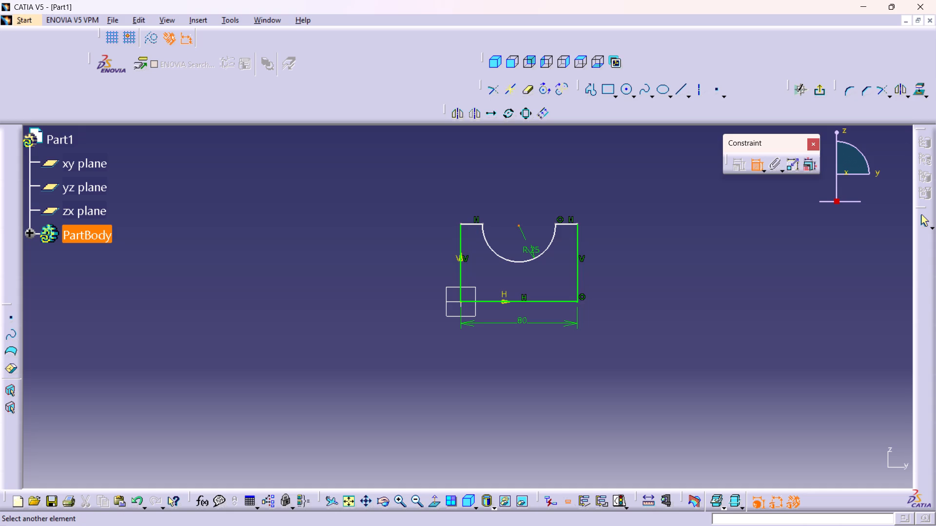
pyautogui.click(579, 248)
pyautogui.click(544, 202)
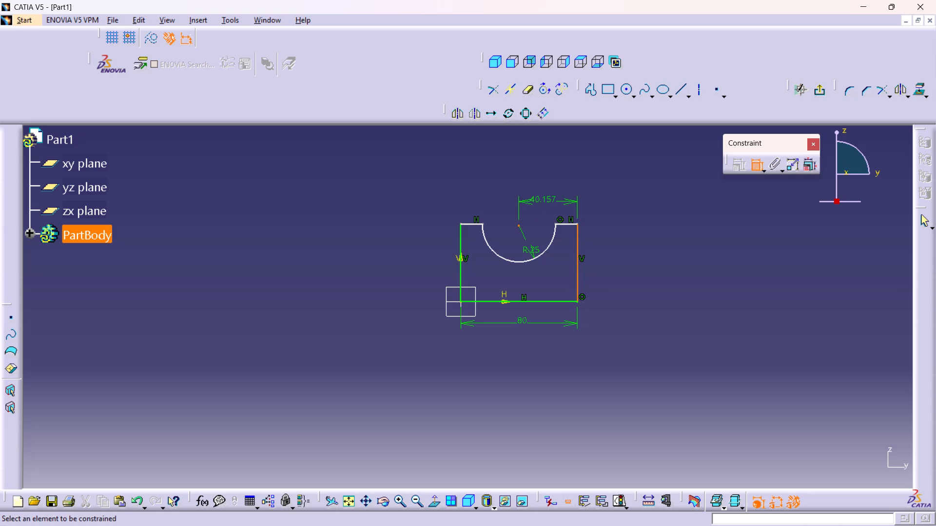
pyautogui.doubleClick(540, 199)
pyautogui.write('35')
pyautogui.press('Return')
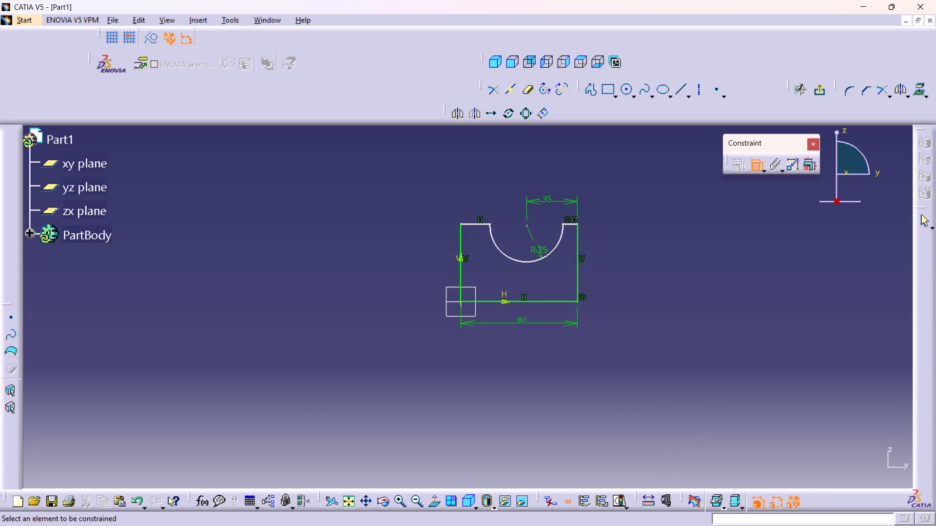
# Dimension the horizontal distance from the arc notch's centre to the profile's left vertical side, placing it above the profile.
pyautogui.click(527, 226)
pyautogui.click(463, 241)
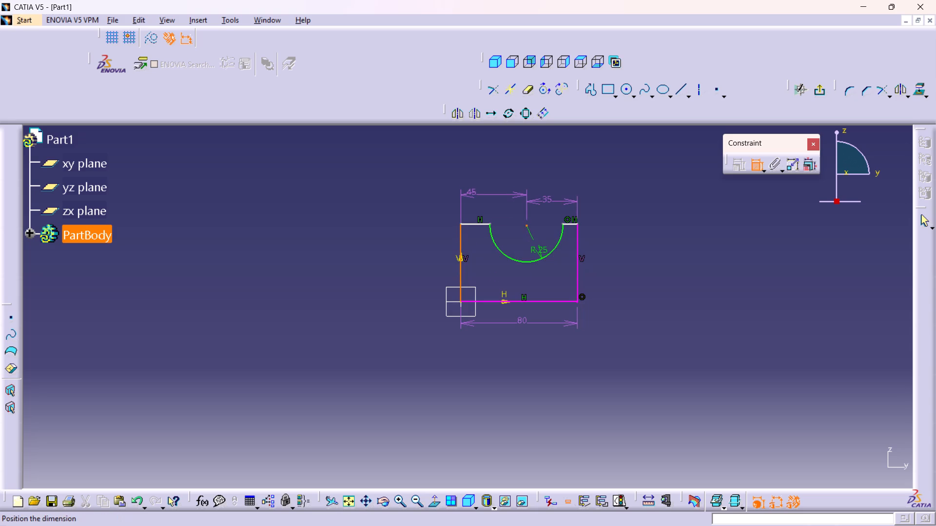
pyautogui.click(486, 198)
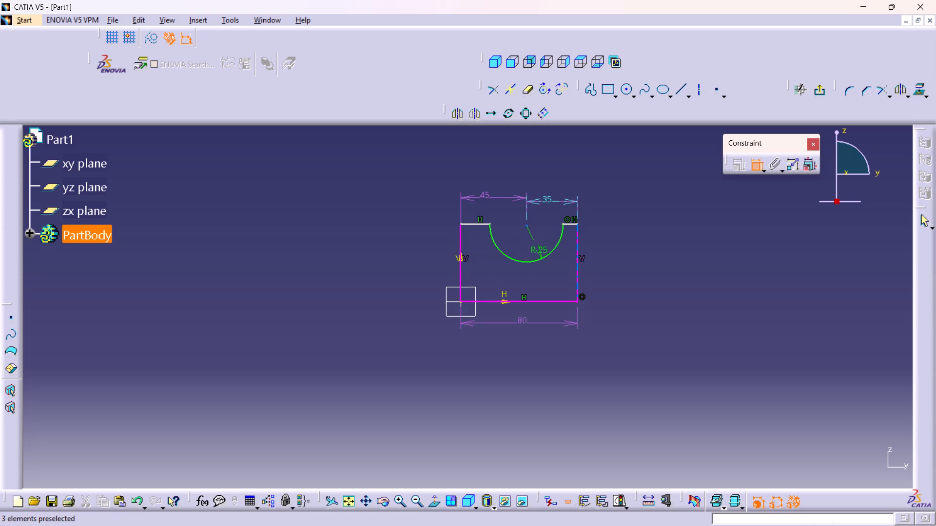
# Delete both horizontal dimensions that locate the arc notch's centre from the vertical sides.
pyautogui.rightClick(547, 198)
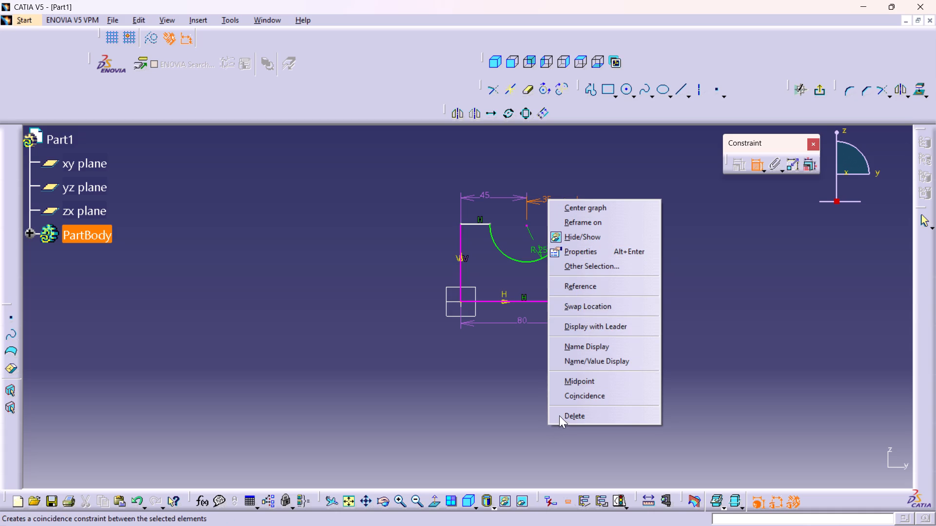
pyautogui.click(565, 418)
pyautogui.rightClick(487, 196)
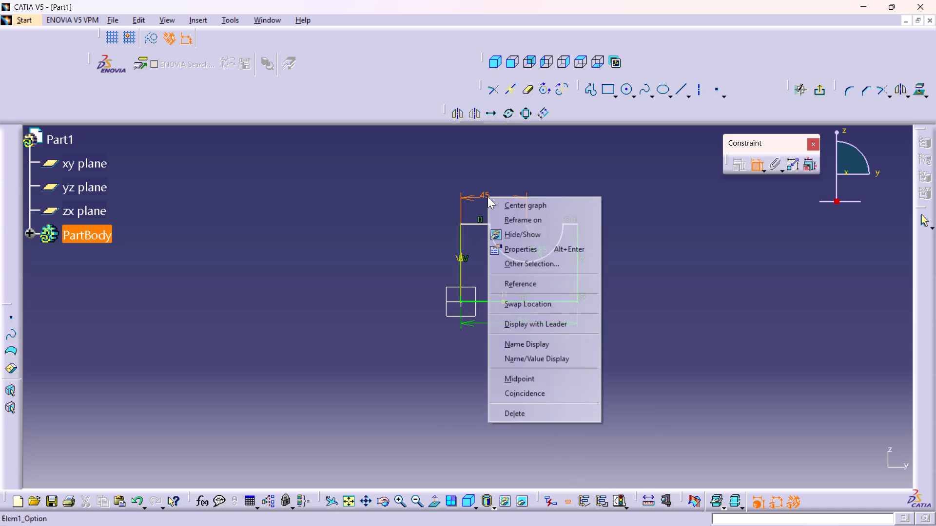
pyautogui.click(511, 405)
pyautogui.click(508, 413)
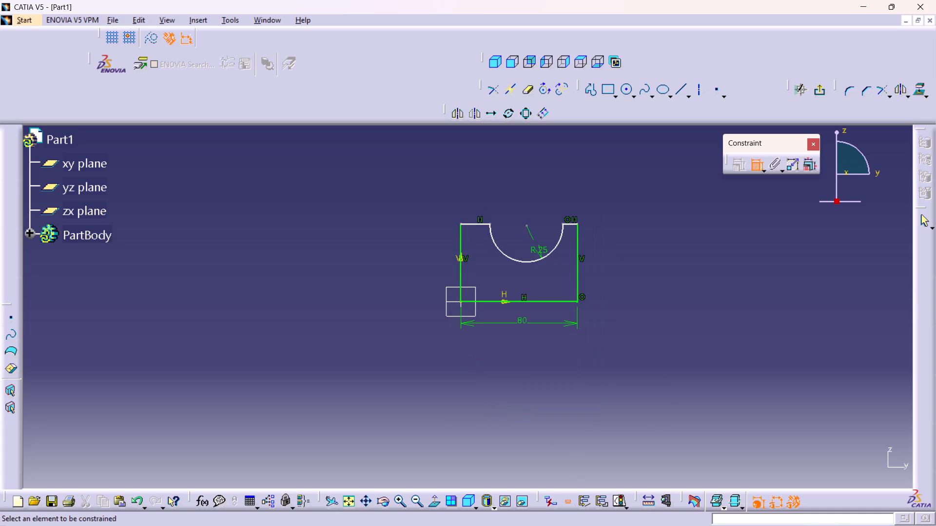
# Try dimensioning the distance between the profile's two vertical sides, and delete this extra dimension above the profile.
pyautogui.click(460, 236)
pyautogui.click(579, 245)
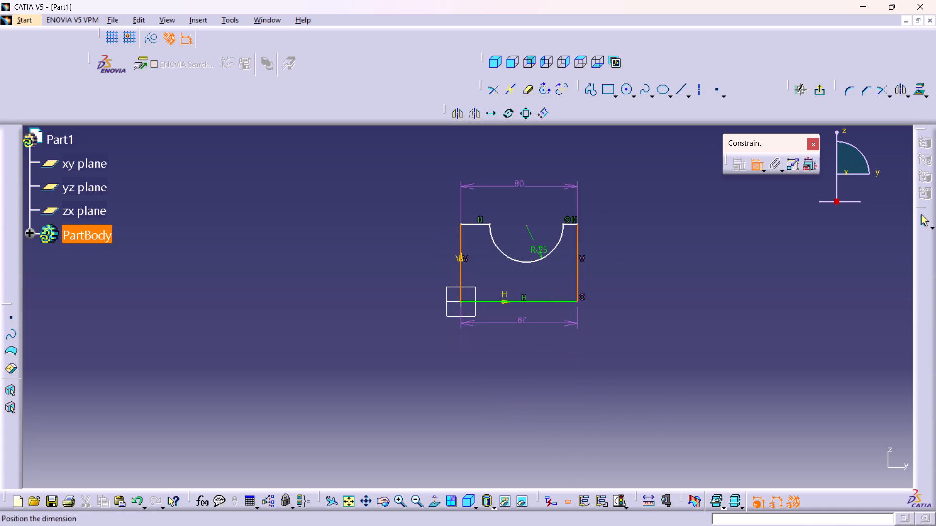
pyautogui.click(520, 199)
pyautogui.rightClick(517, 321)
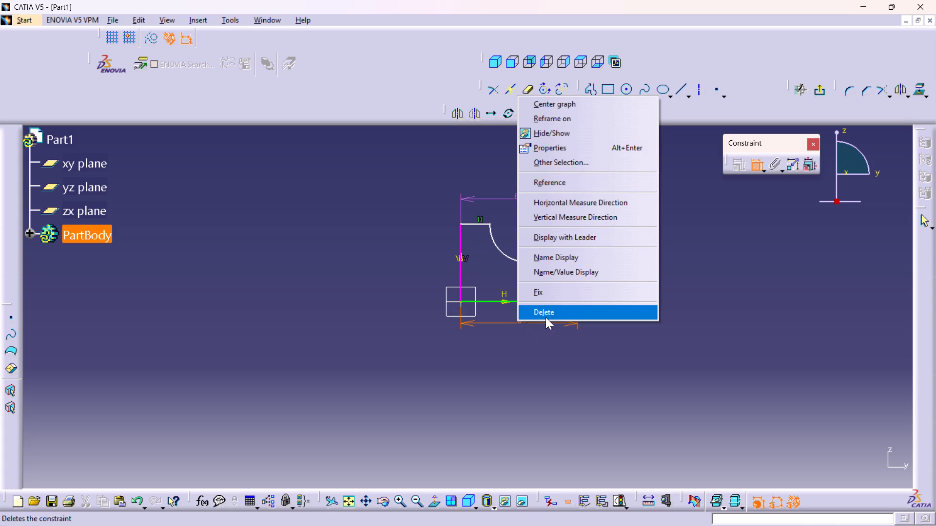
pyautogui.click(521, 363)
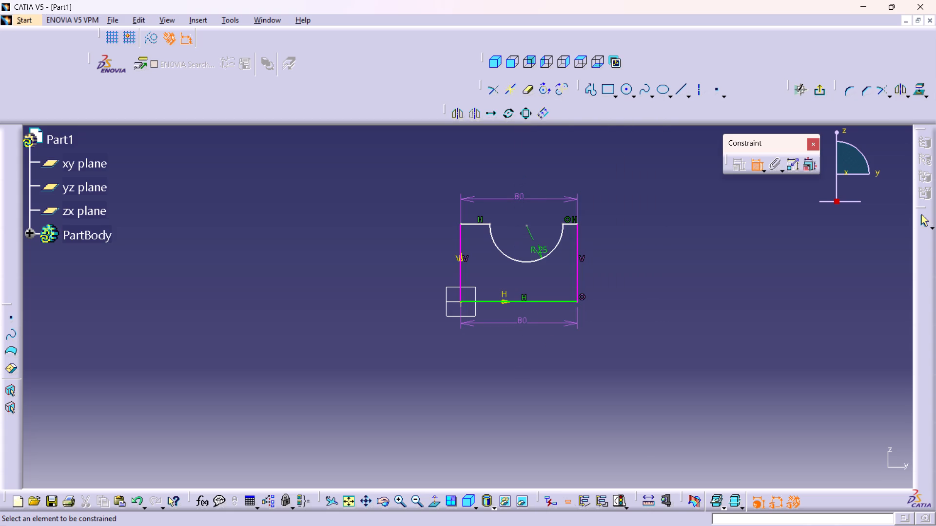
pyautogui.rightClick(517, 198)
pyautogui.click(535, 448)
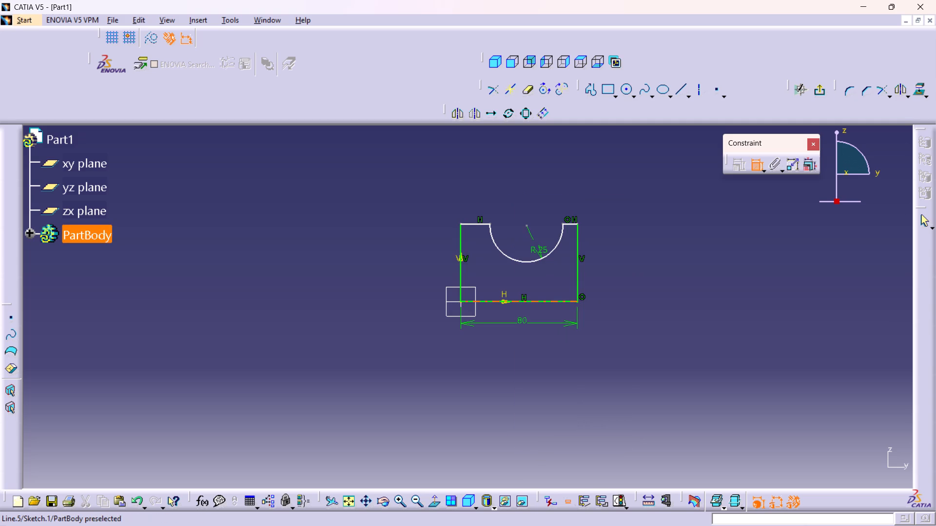
# Dimension the short top edge left of the arc notch and set its length to 15 mm.
pyautogui.click(469, 221)
pyautogui.click(472, 209)
pyautogui.doubleClick(472, 206)
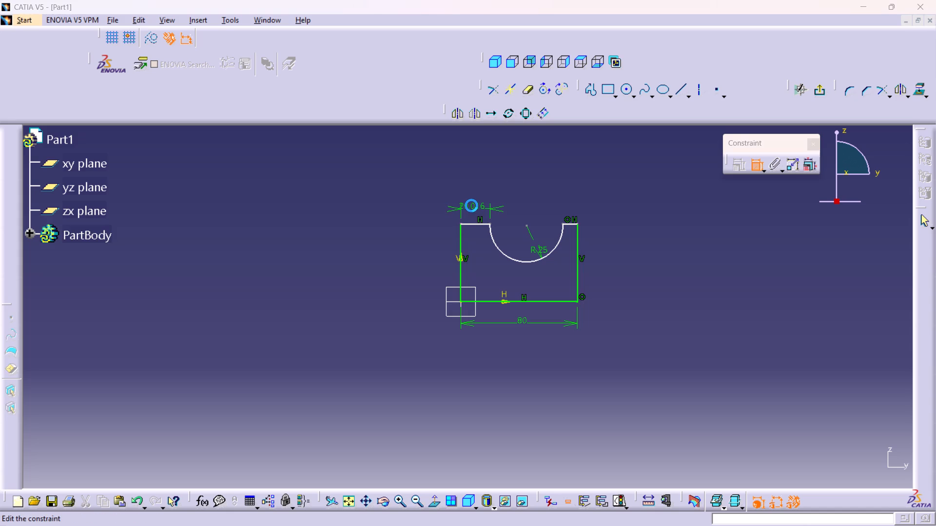
pyautogui.write('153')
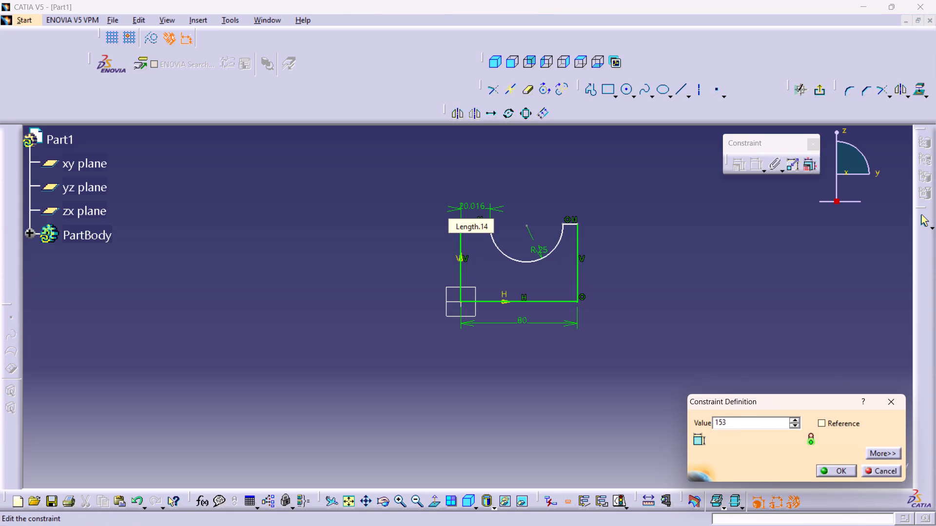
pyautogui.press('BackSpace')
pyautogui.press('Return')
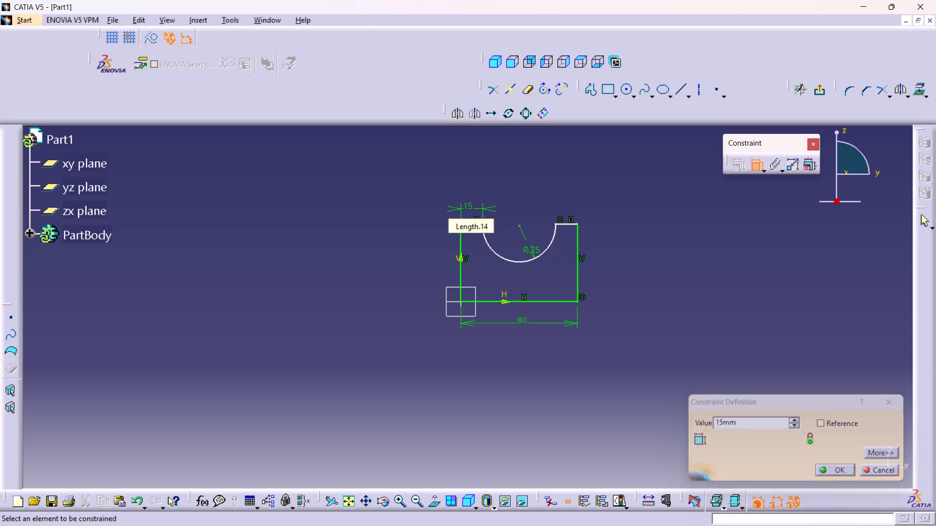
# Dimension the short top edge right of the arc notch and set its length to 15 mm.
pyautogui.click(571, 223)
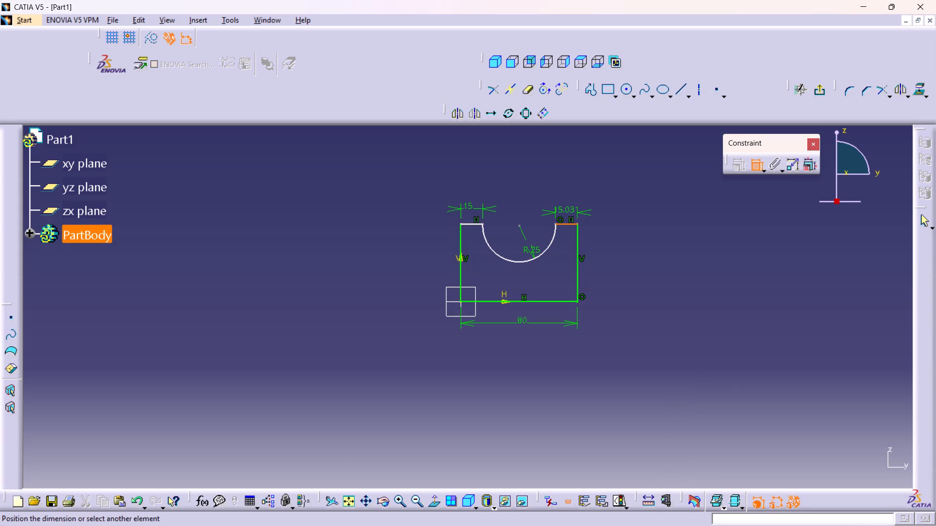
pyautogui.click(567, 211)
pyautogui.doubleClick(564, 208)
pyautogui.write('15')
pyautogui.press('Return')
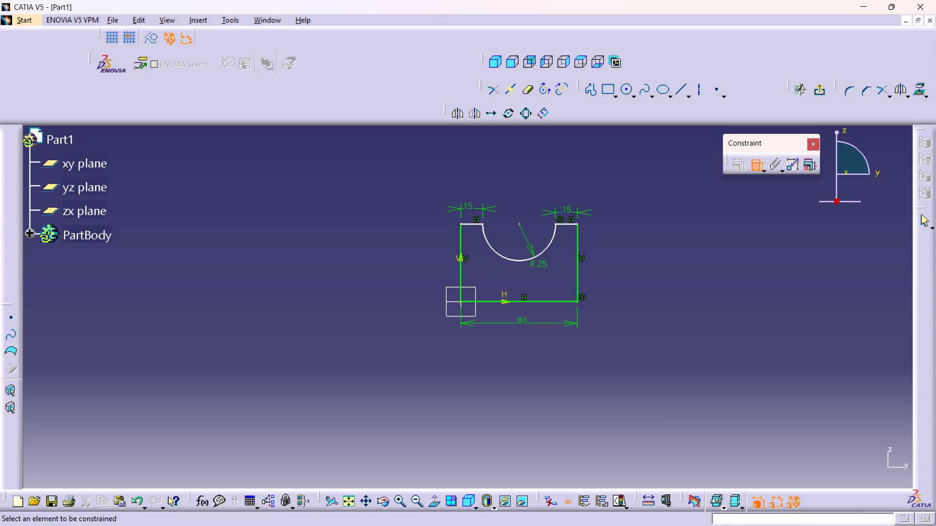
# Dimension the length of the profile's right vertical side, placing the dimension outside the profile.
pyautogui.click(579, 271)
pyautogui.click(614, 274)
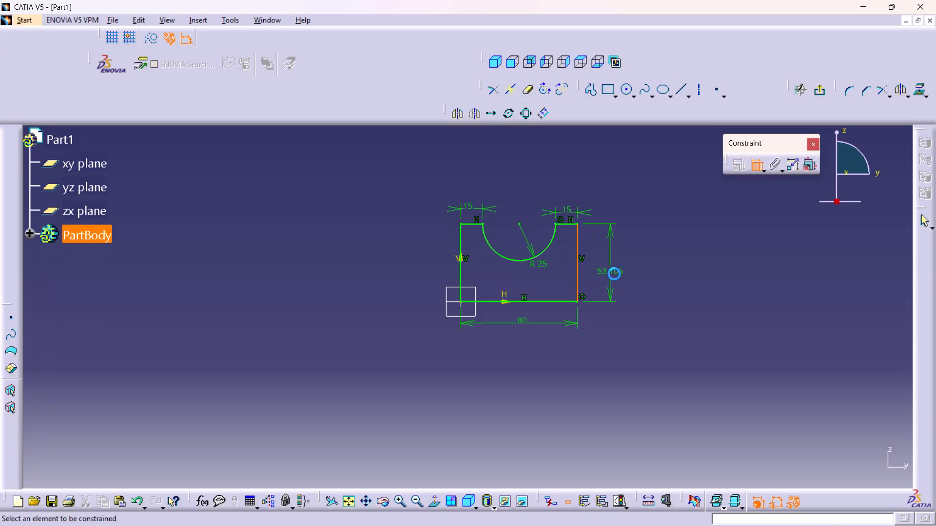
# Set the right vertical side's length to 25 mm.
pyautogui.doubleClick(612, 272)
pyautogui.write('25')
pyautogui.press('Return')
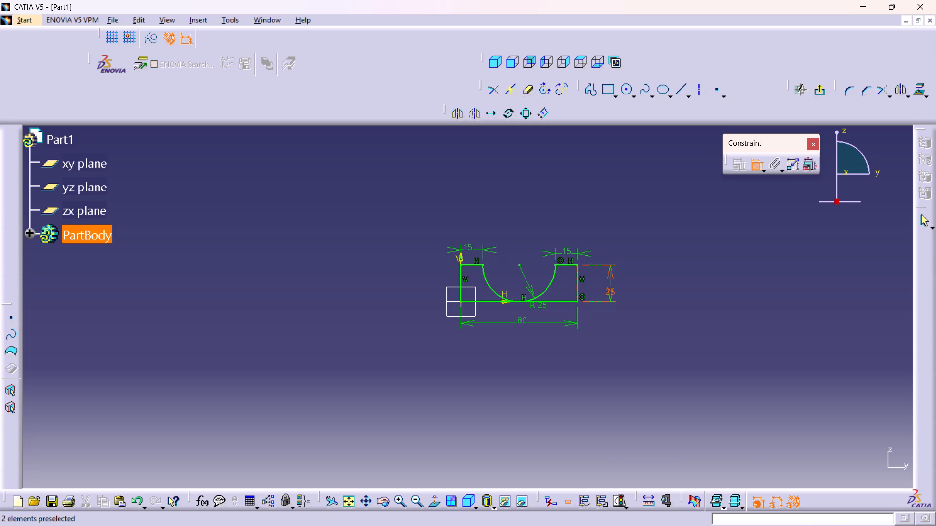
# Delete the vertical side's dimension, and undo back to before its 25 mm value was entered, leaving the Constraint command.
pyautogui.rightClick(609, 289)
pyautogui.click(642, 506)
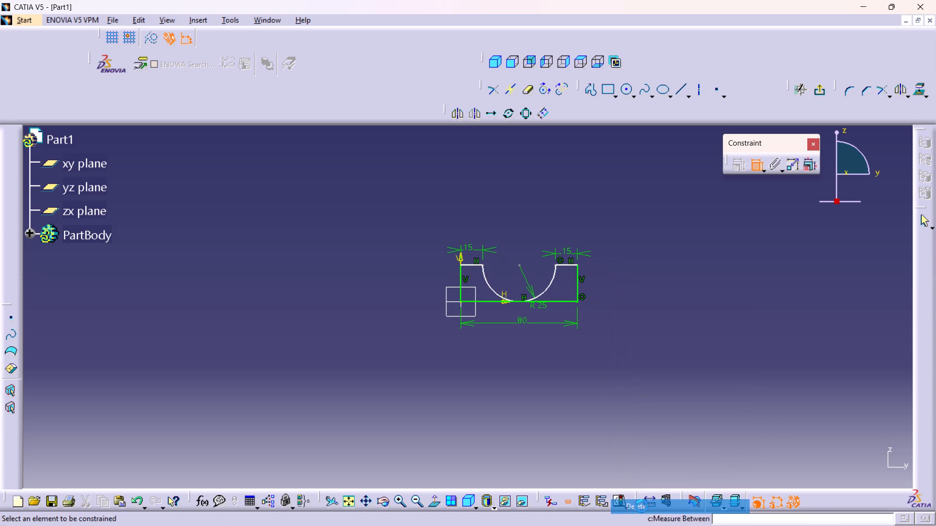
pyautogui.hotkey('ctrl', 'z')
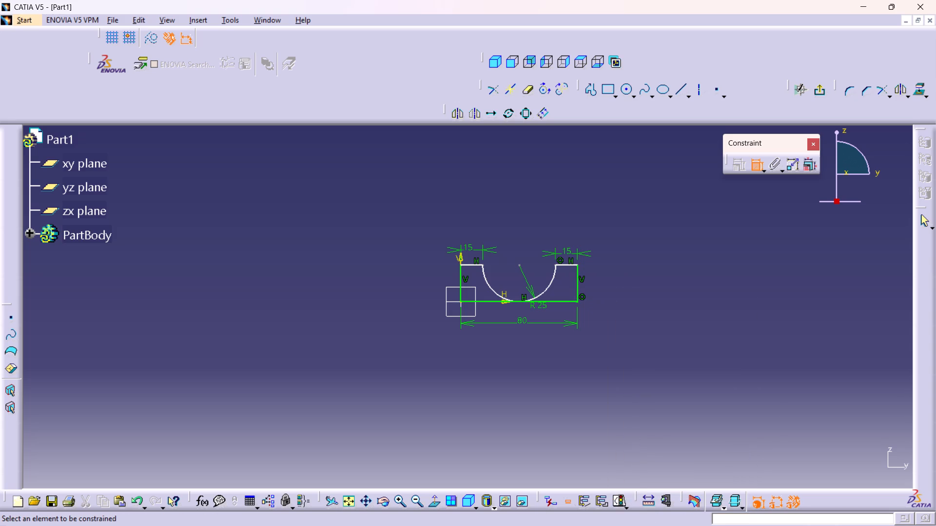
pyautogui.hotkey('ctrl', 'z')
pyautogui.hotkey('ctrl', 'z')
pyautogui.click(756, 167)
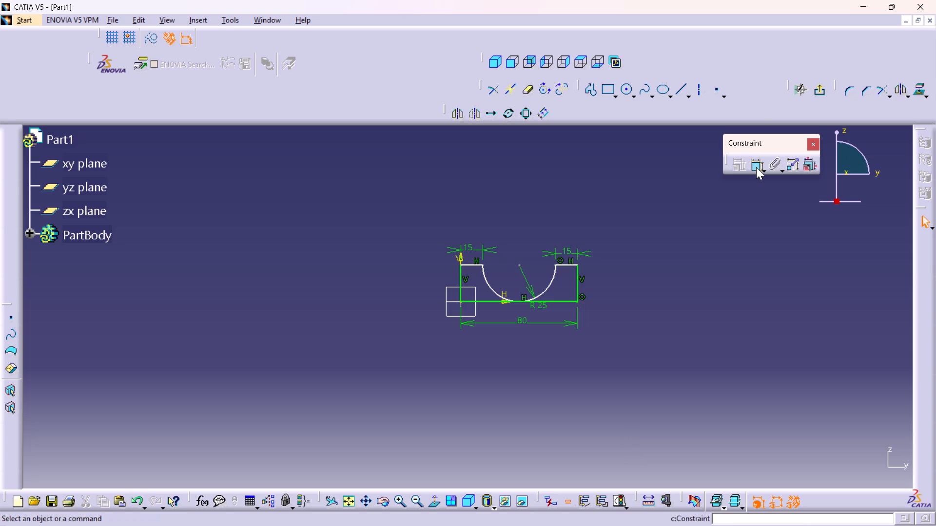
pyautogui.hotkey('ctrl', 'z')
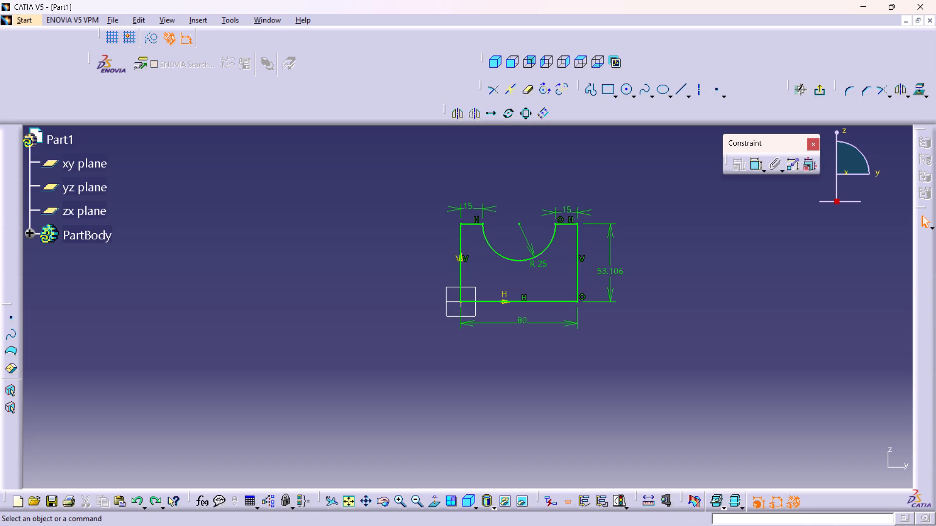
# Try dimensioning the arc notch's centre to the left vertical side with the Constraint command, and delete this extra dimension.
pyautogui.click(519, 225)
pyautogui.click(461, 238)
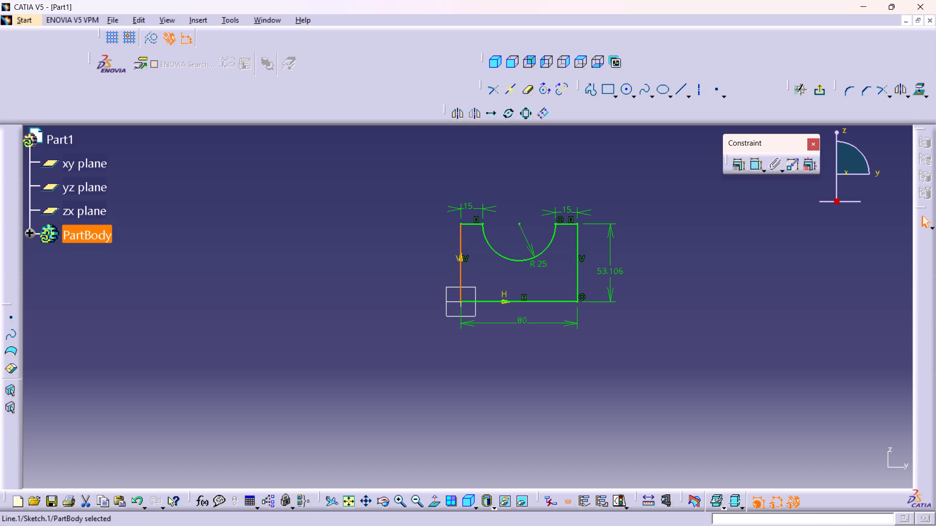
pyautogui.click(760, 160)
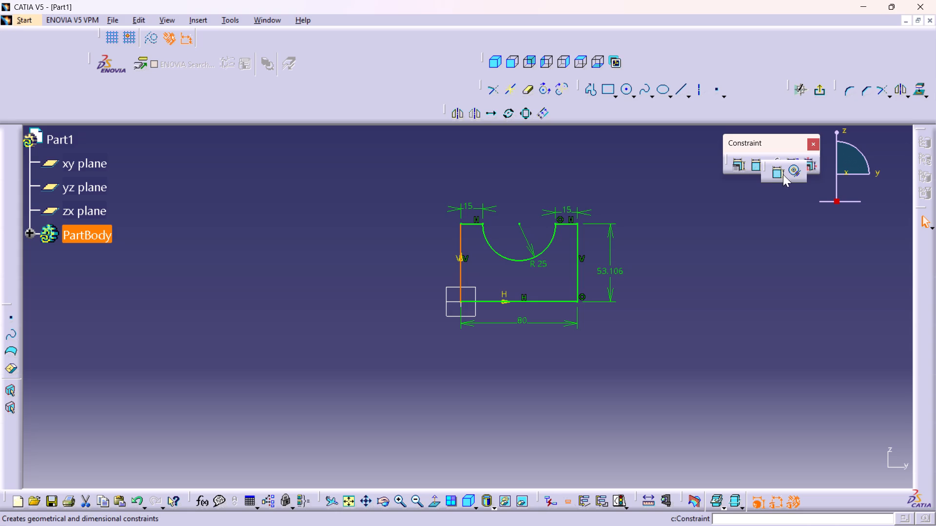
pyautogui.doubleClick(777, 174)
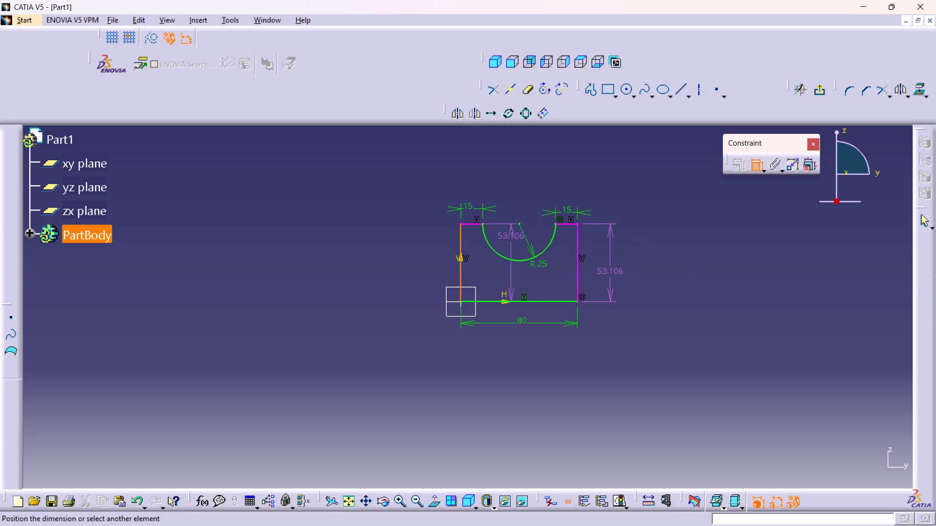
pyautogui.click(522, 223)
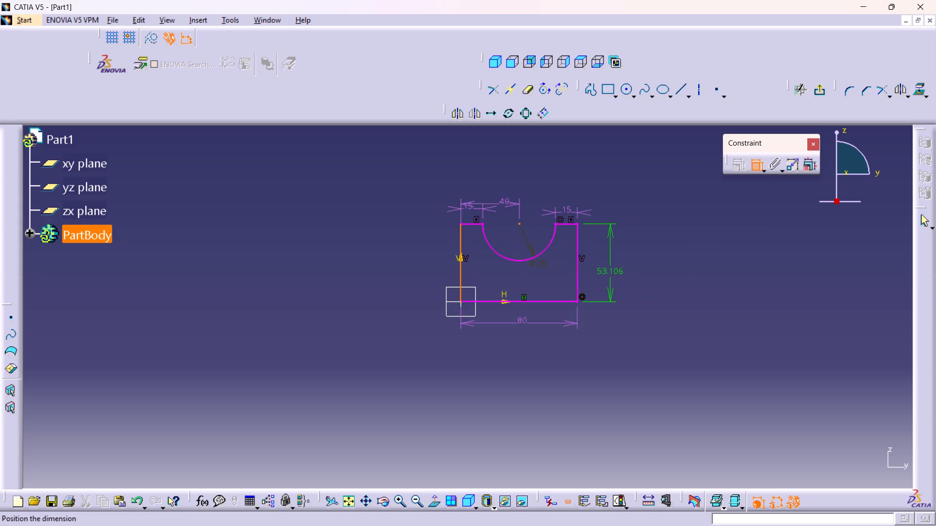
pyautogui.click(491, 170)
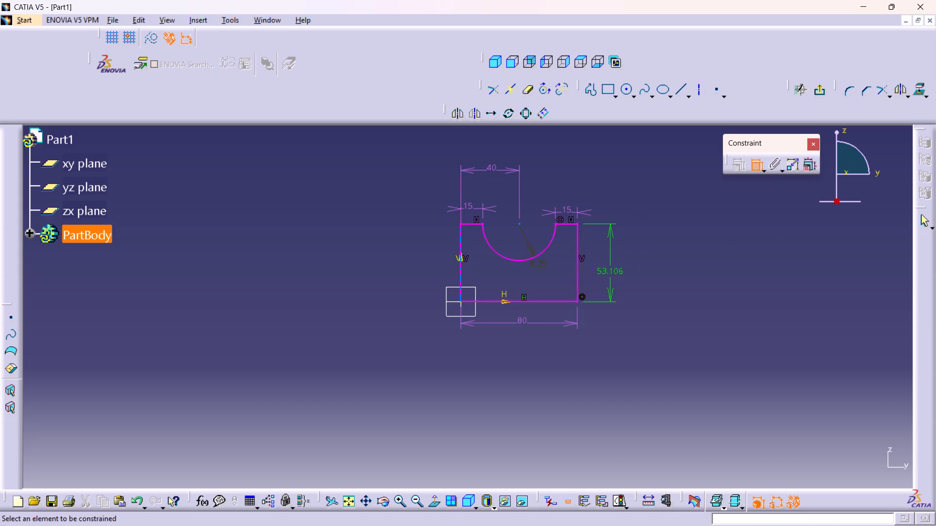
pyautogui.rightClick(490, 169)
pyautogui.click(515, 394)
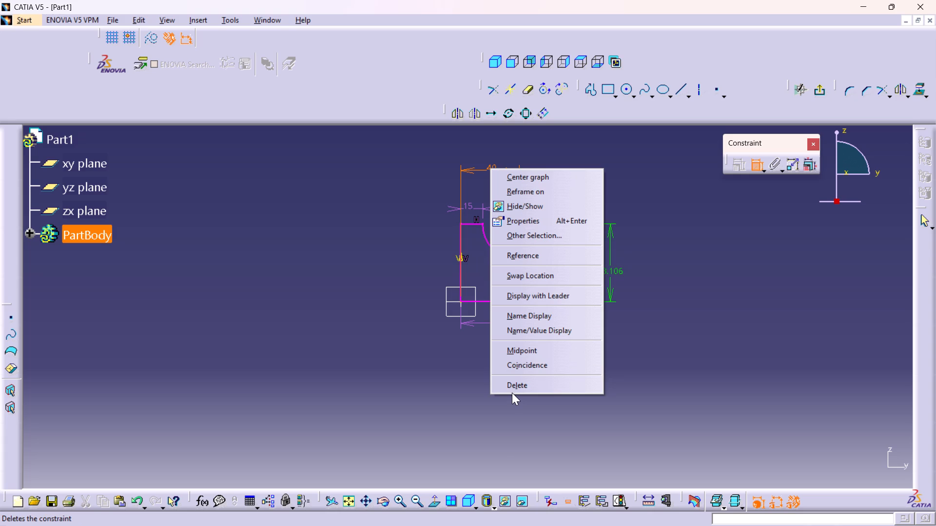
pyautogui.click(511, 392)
# Set the length of the profile's horizontal base line to 70 mm.
pyautogui.moveTo(512, 284); pyautogui.dragTo(489, 230, button='middle')
pyautogui.rightClick(512, 284)
pyautogui.moveTo(524, 278); pyautogui.dragTo(437, 338, button='middle')
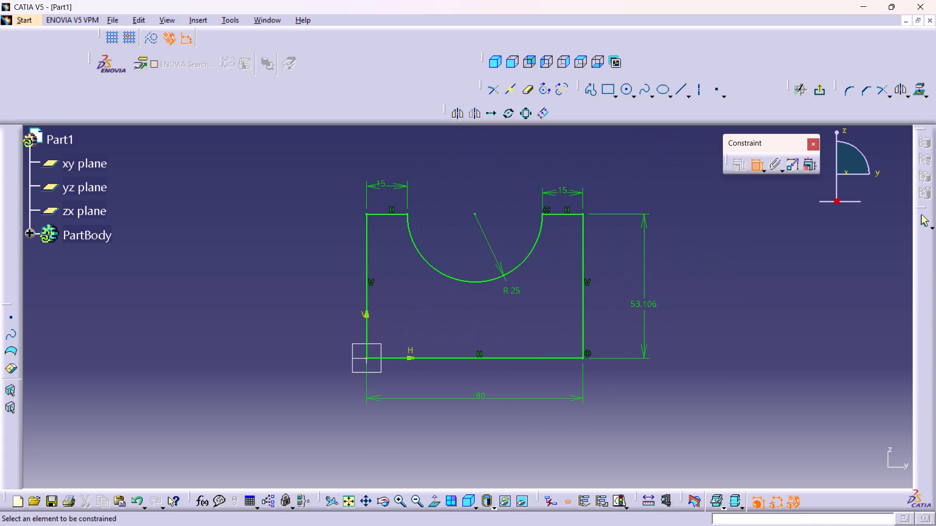
pyautogui.middleClick(457, 335)
pyautogui.rightClick(457, 335)
pyautogui.moveTo(458, 338); pyautogui.dragTo(458, 328, button='middle')
pyautogui.rightClick(458, 338)
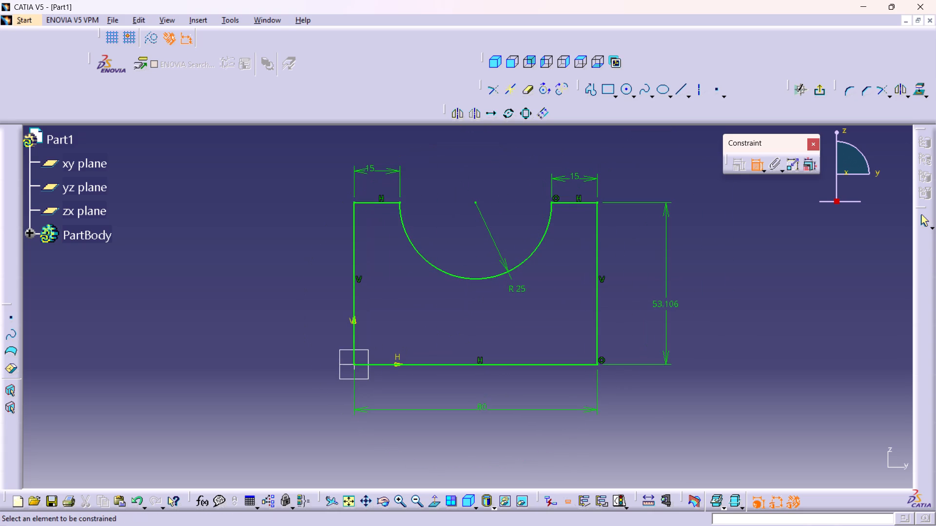
pyautogui.moveTo(460, 328); pyautogui.dragTo(465, 344, button='middle')
pyautogui.rightClick(460, 328)
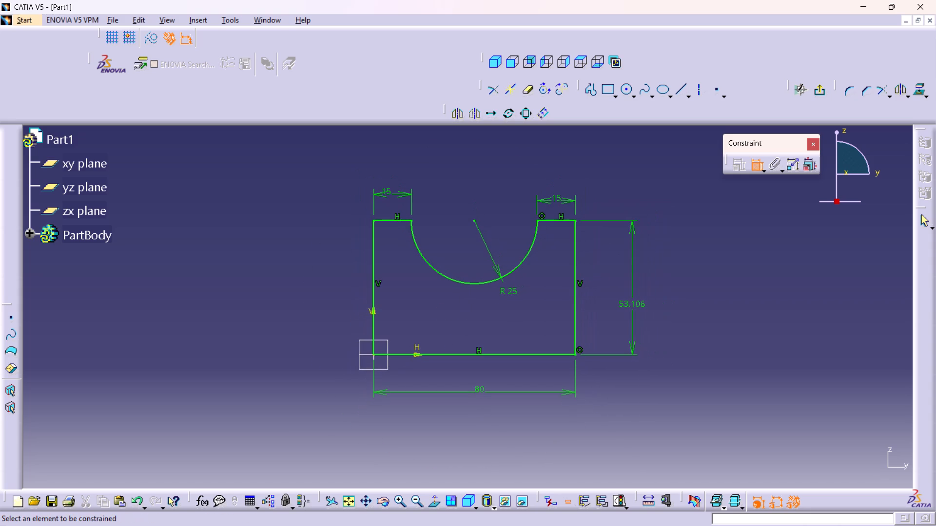
pyautogui.doubleClick(479, 386)
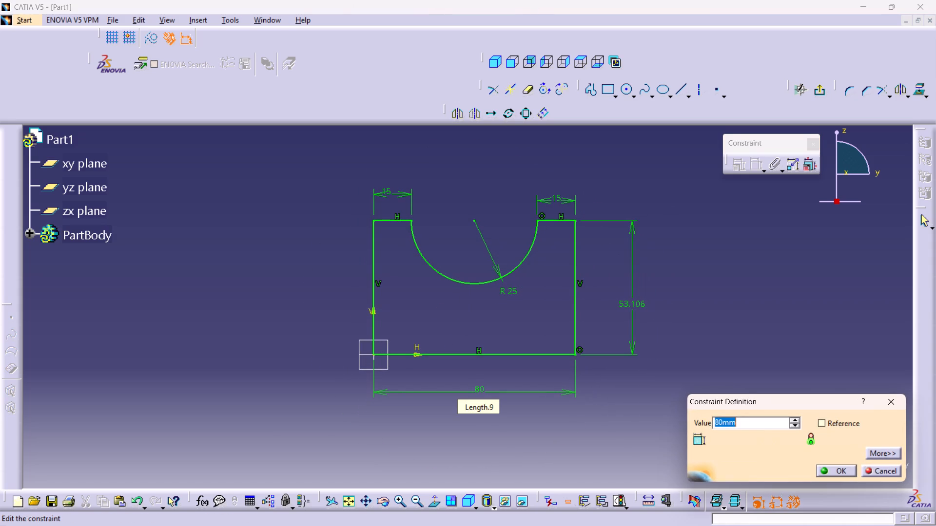
pyautogui.write('70')
pyautogui.press('Return')
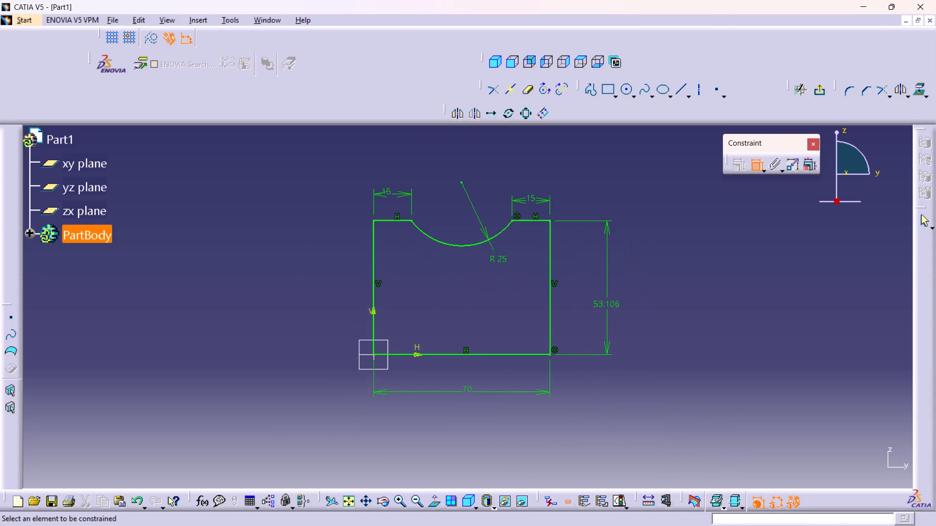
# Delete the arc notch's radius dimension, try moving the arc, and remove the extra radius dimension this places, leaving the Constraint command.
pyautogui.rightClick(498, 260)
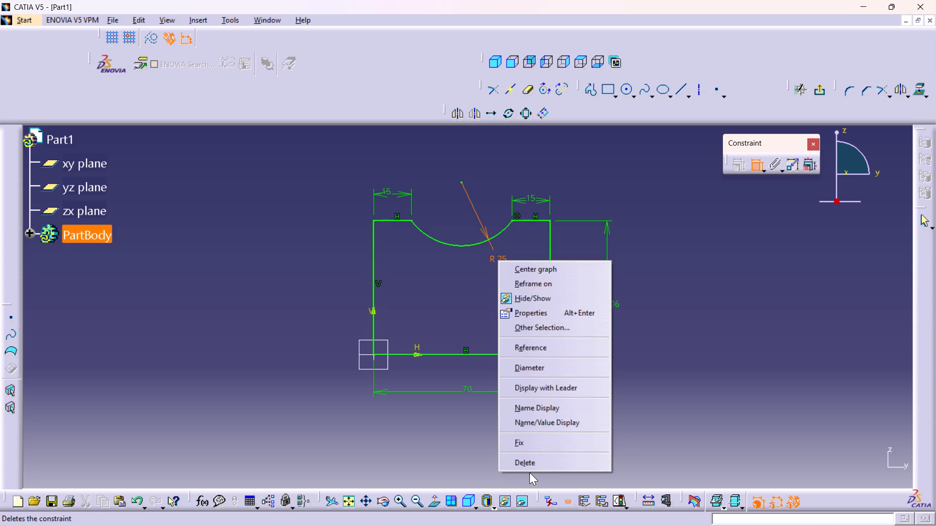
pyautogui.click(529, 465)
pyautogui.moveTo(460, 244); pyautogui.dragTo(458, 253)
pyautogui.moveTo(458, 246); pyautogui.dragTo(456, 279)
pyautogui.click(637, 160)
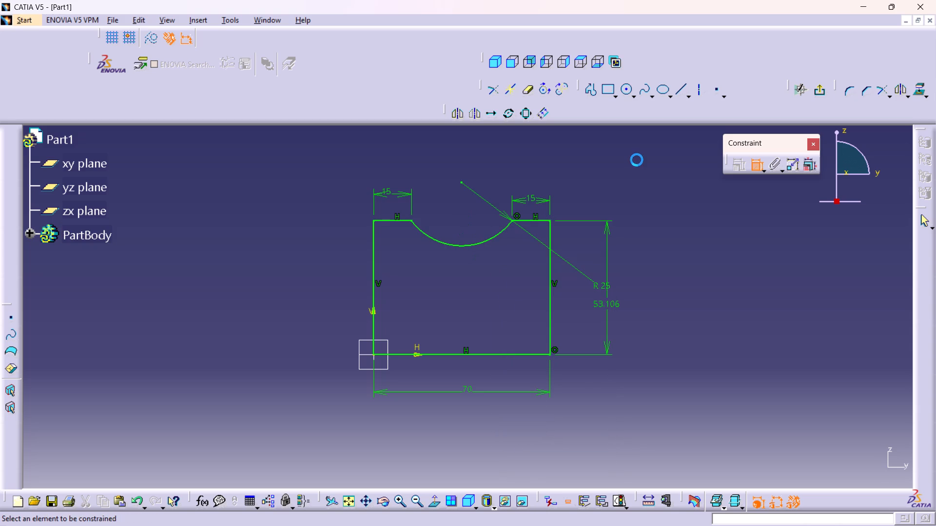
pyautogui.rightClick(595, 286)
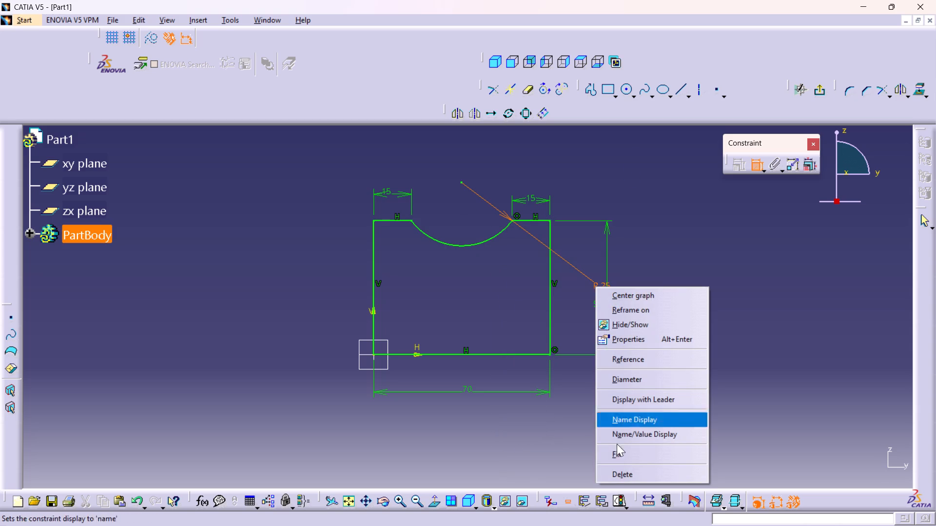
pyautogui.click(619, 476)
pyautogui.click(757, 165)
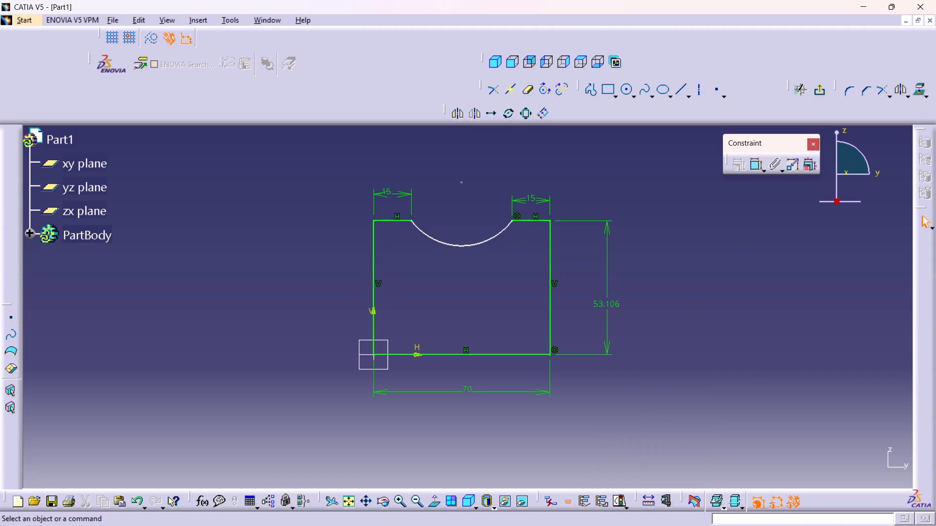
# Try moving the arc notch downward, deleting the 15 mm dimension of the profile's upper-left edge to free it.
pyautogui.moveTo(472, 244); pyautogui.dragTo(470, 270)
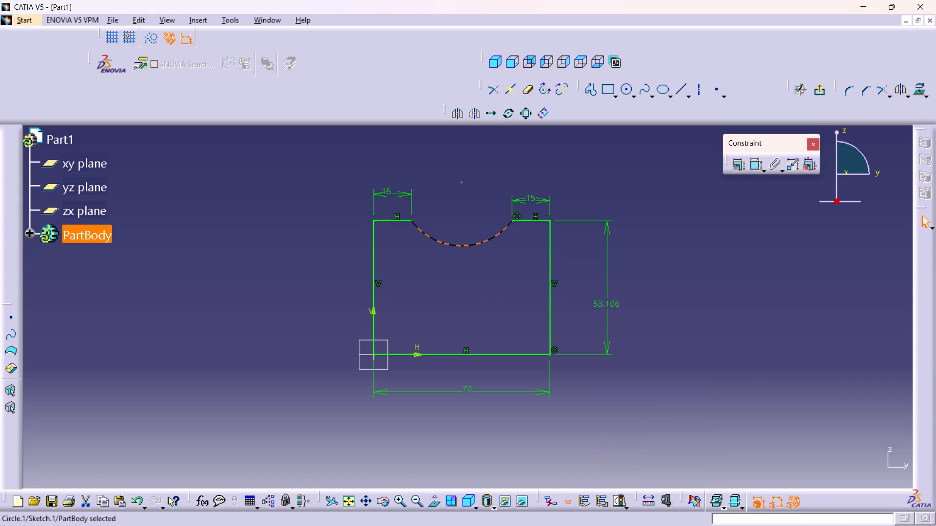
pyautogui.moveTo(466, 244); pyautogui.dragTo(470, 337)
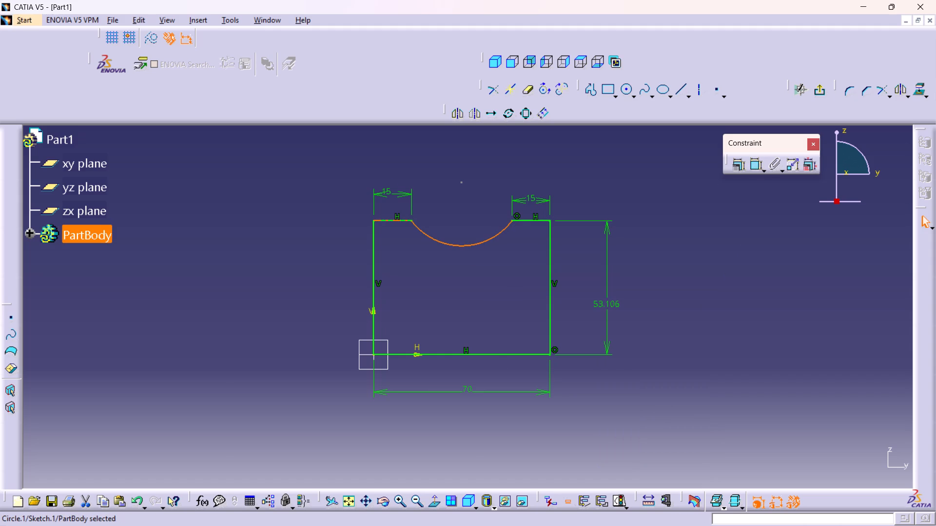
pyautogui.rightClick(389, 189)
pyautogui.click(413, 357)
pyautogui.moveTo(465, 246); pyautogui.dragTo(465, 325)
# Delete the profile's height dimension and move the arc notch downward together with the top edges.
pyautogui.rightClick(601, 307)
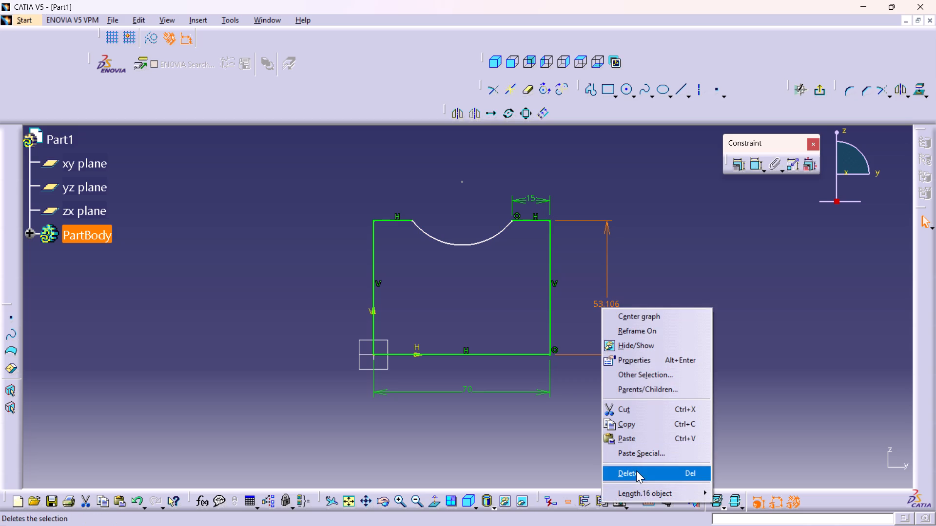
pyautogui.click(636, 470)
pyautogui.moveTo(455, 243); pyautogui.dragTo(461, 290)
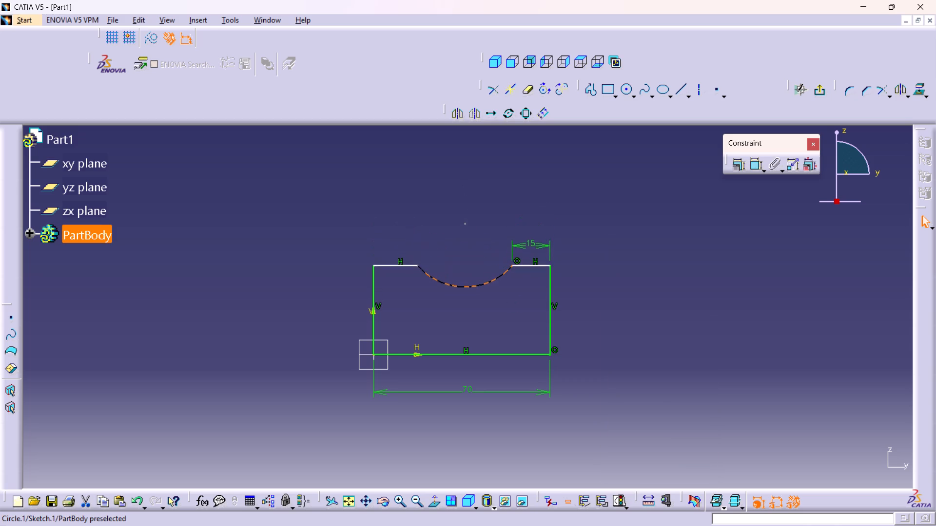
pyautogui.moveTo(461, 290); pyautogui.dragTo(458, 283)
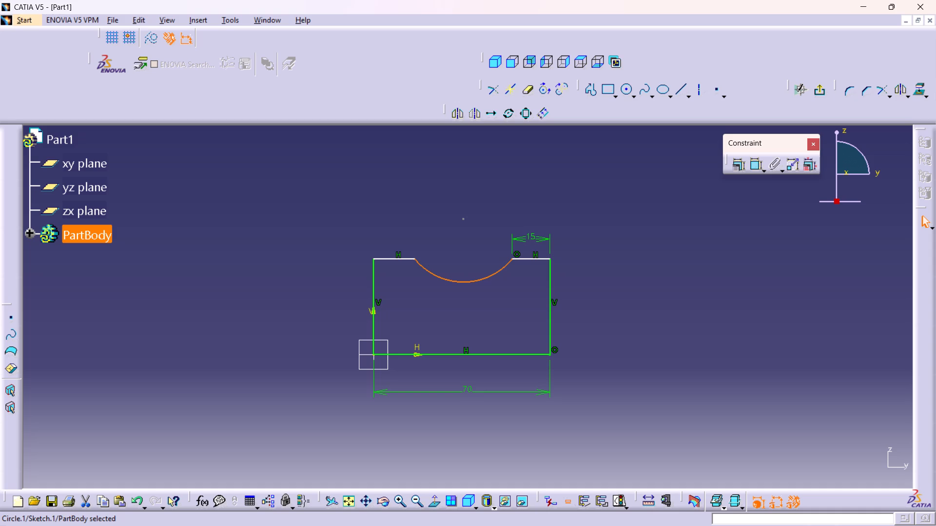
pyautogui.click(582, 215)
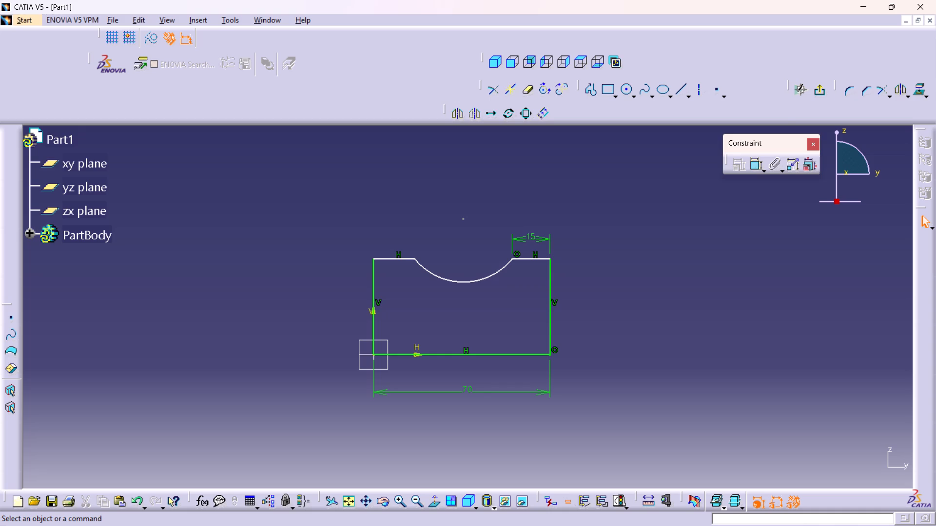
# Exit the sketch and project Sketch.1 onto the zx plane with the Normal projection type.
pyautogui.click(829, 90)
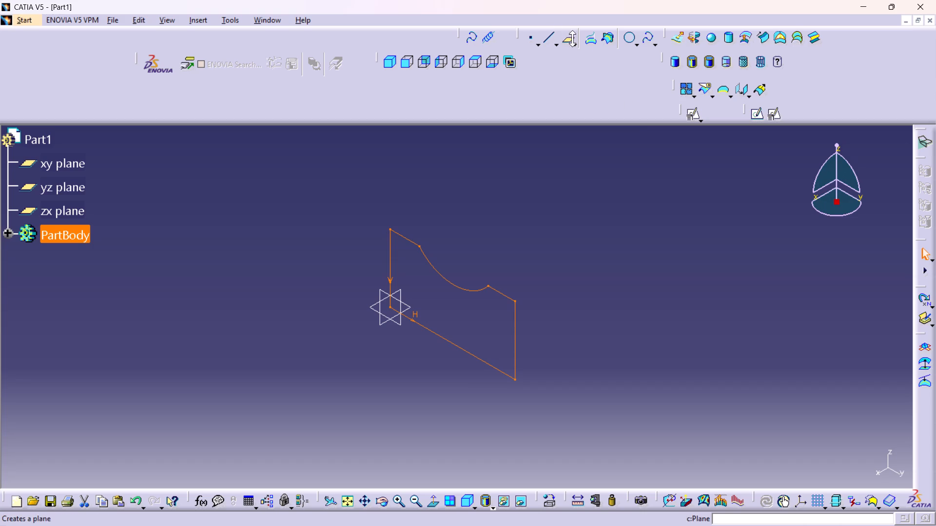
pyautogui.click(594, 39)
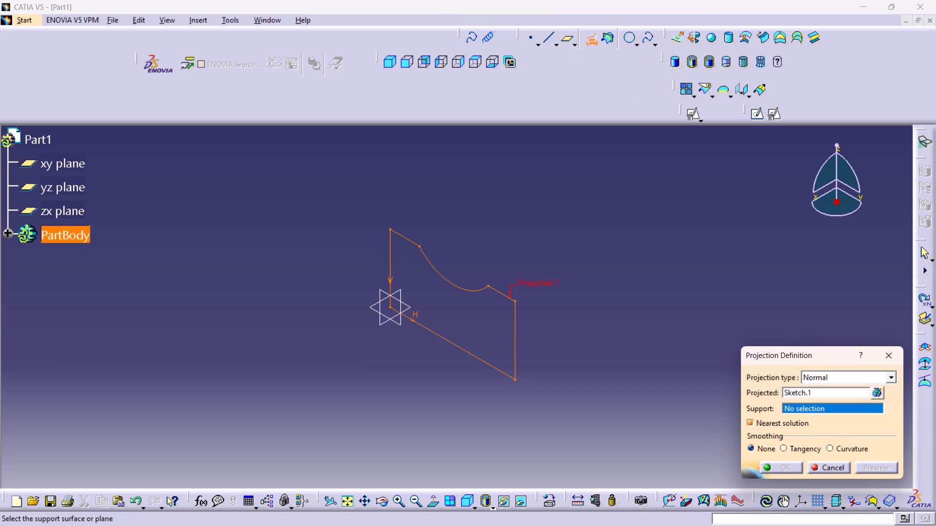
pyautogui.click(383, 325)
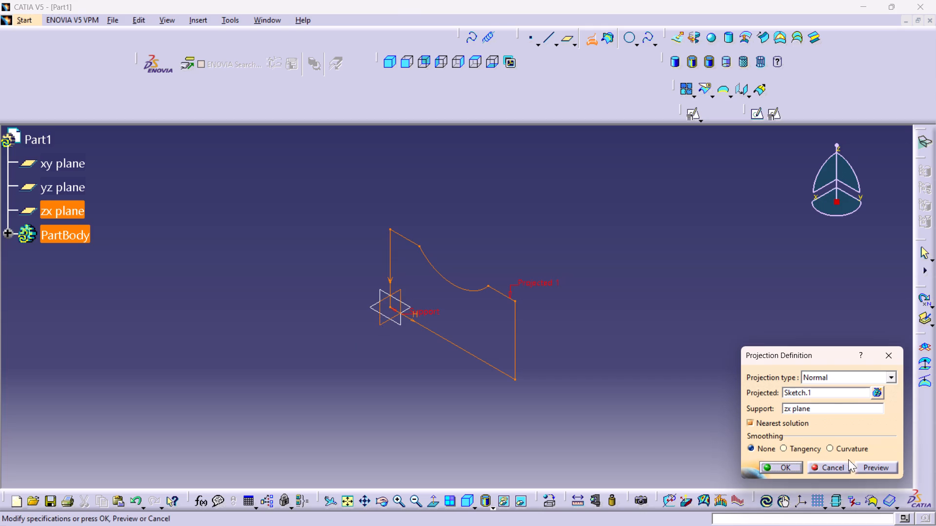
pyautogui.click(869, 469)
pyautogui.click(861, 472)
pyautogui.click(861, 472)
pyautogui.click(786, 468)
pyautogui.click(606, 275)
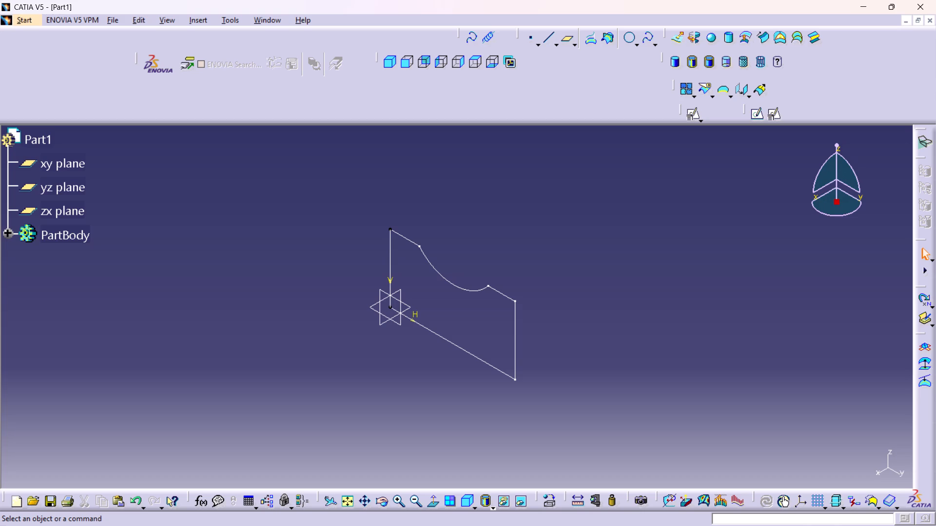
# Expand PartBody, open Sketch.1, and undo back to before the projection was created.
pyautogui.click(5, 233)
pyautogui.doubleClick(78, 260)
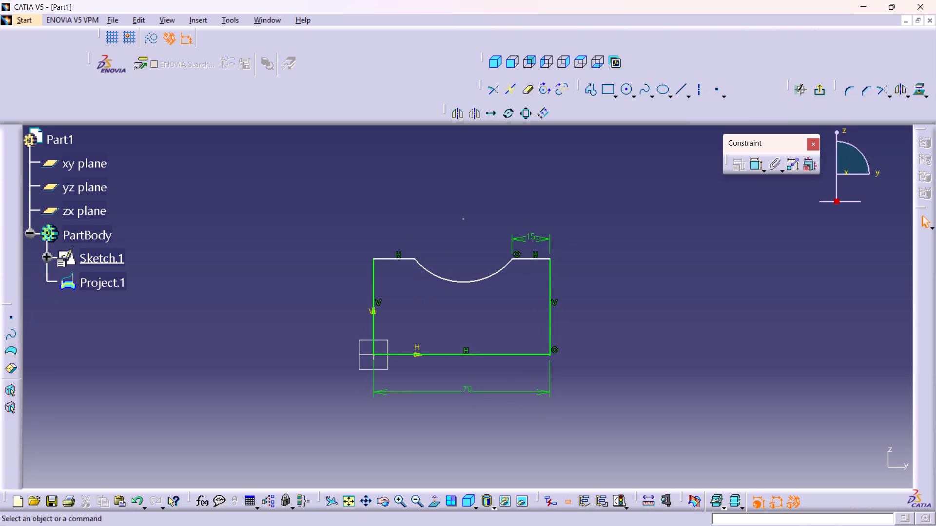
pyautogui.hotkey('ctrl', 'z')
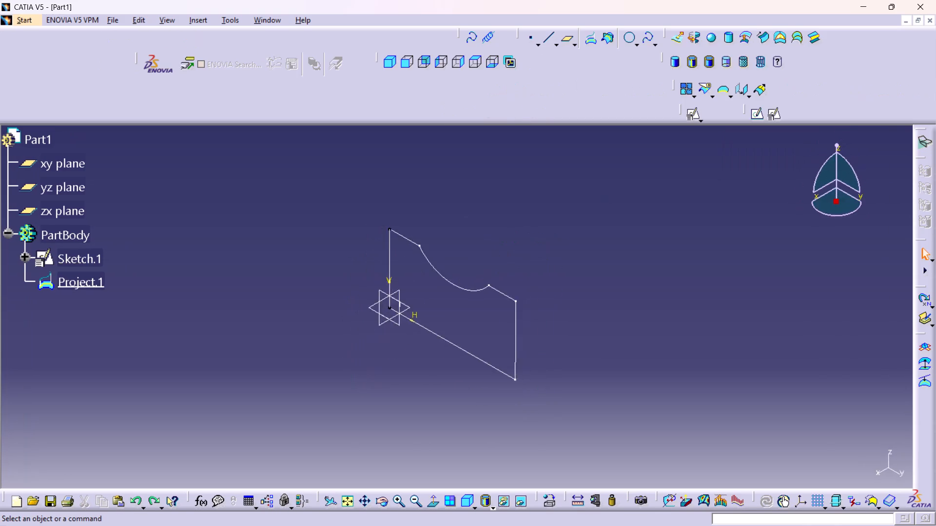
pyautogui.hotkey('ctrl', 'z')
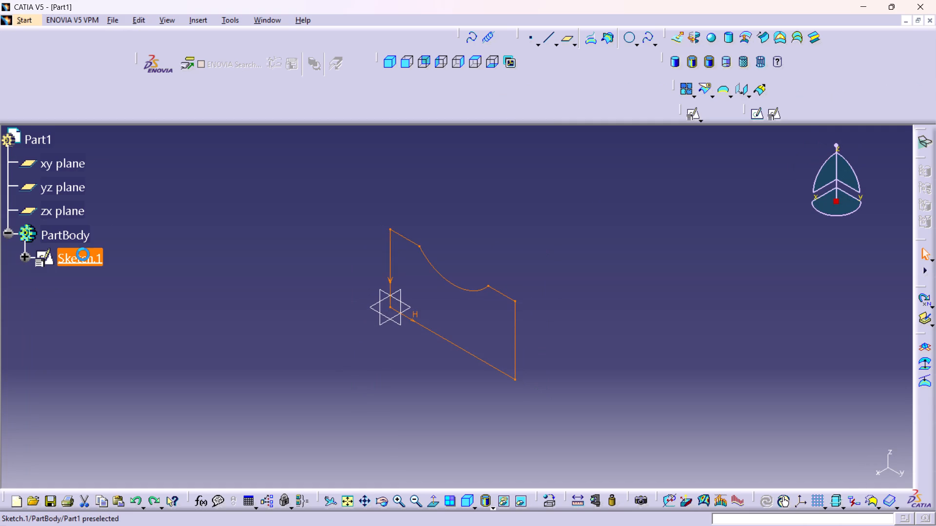
# Reopen Sketch.1 and delete the entire notched profile with all its constraints.
pyautogui.doubleClick(83, 254)
pyautogui.moveTo(597, 196); pyautogui.dragTo(343, 420)
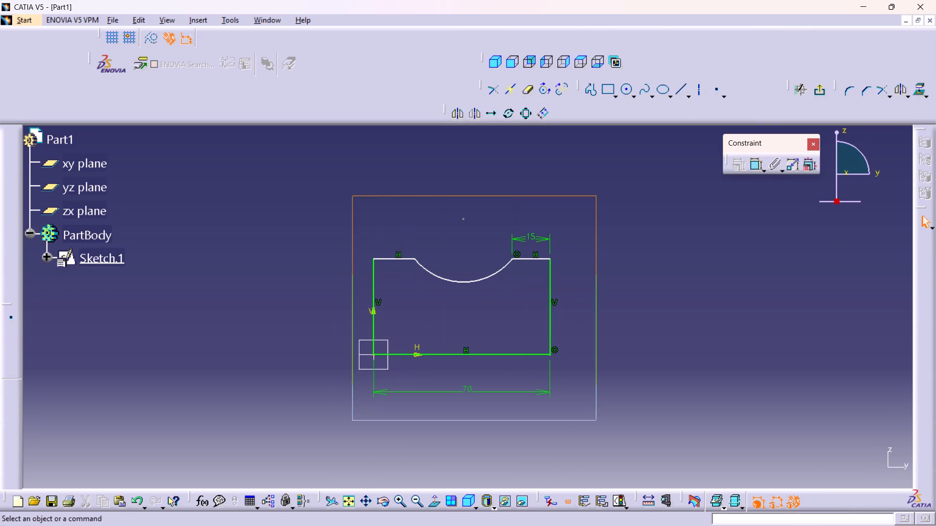
pyautogui.moveTo(343, 420); pyautogui.dragTo(330, 423)
pyautogui.press('Delete')
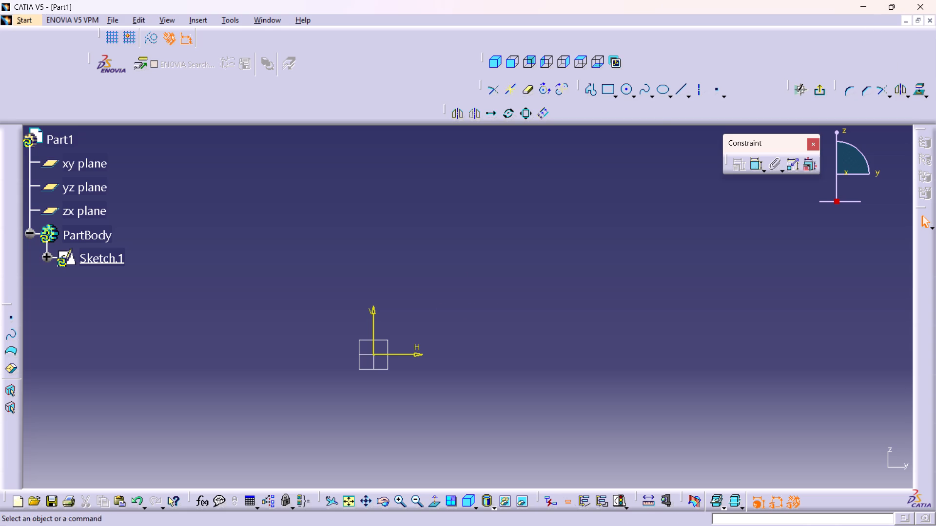
# Sketch a Profile from the origin: a horizontal line about 36 mm long, continued by a downward-curving tangent arc of about 33 mm radius.
pyautogui.moveTo(473, 316); pyautogui.dragTo(587, 306, button='middle')
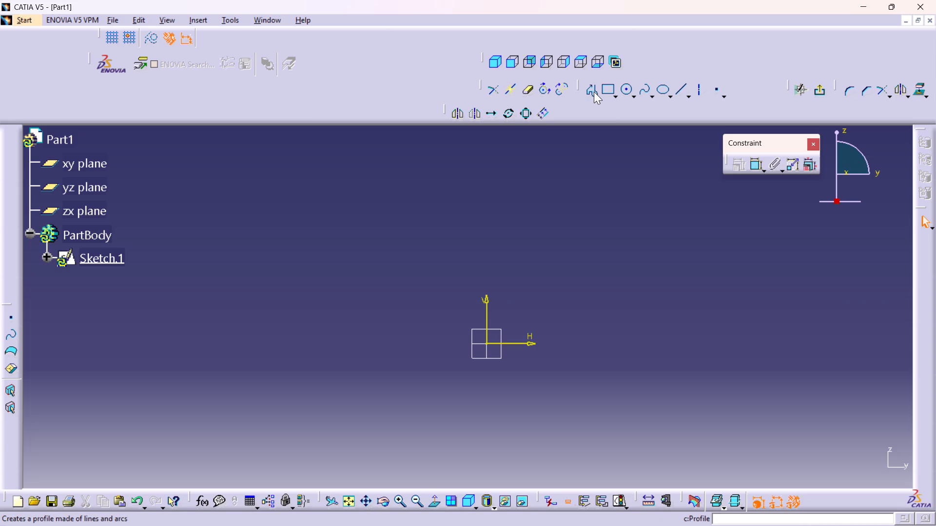
pyautogui.moveTo(587, 226); pyautogui.dragTo(550, 162, button='middle')
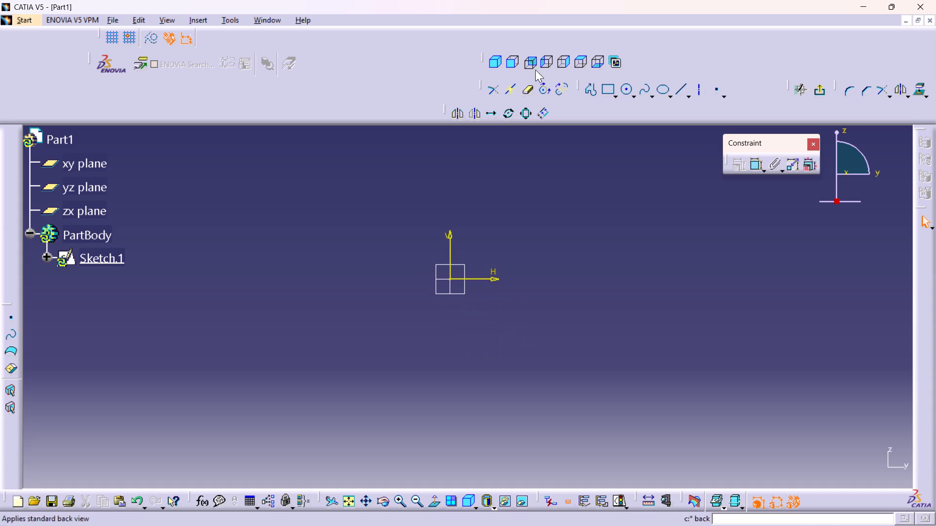
pyautogui.doubleClick(587, 87)
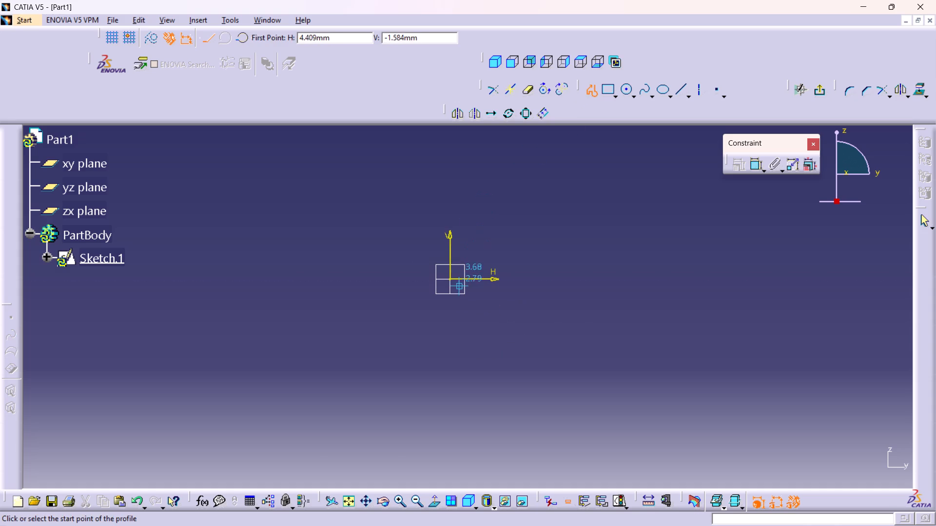
pyautogui.moveTo(450, 277); pyautogui.dragTo(457, 277)
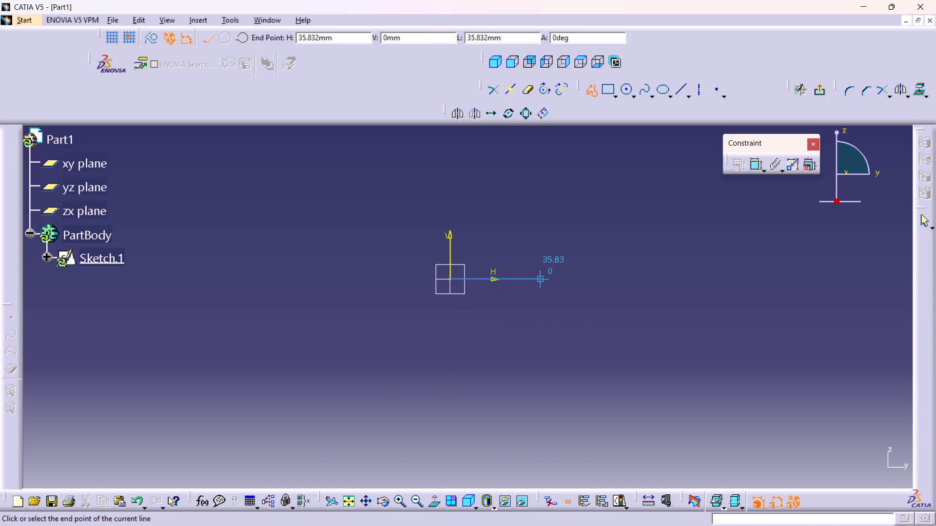
pyautogui.click(540, 278)
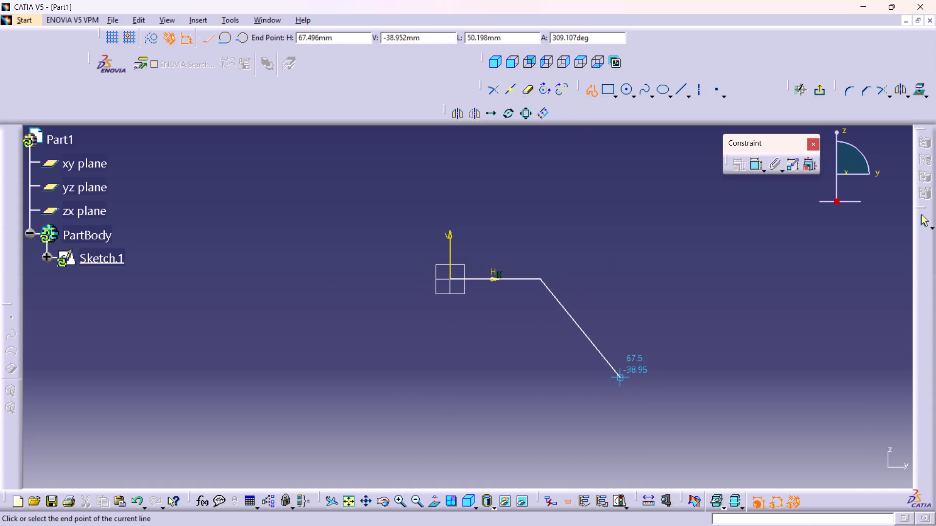
pyautogui.click(239, 40)
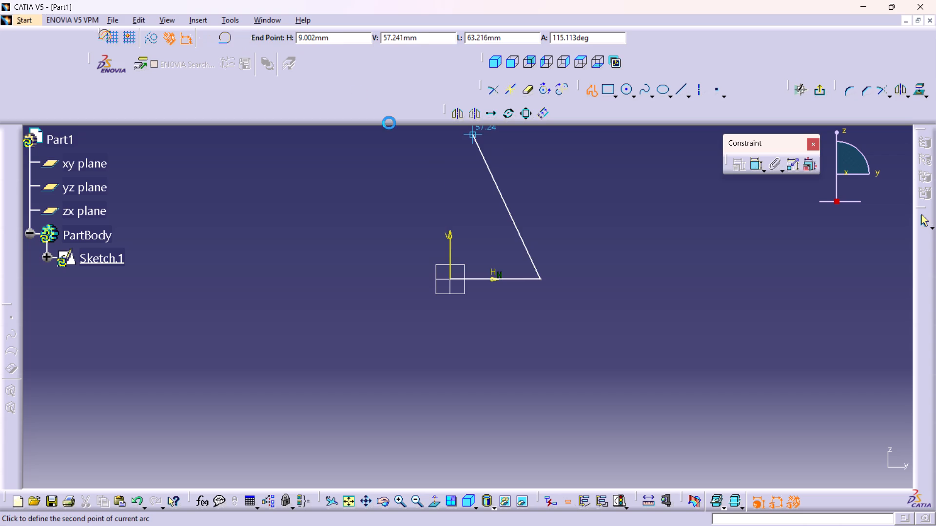
pyautogui.click(621, 344)
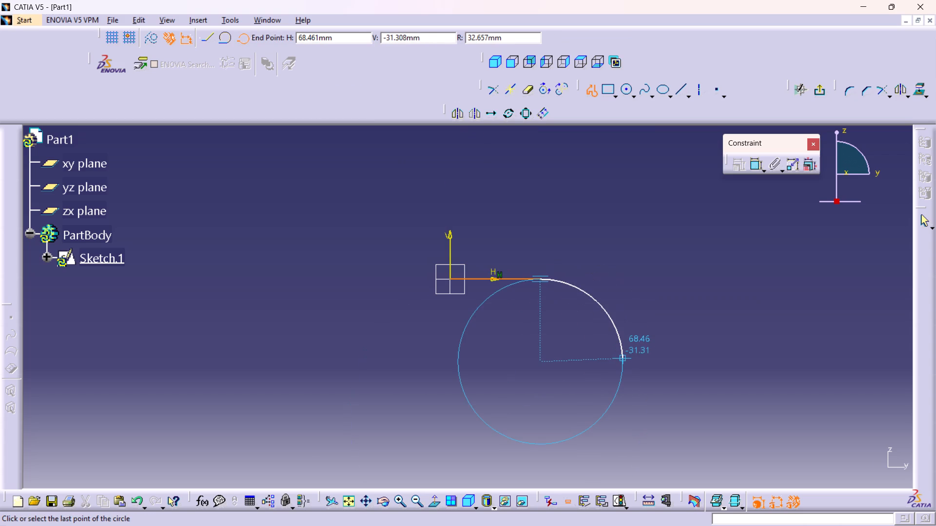
pyautogui.click(626, 358)
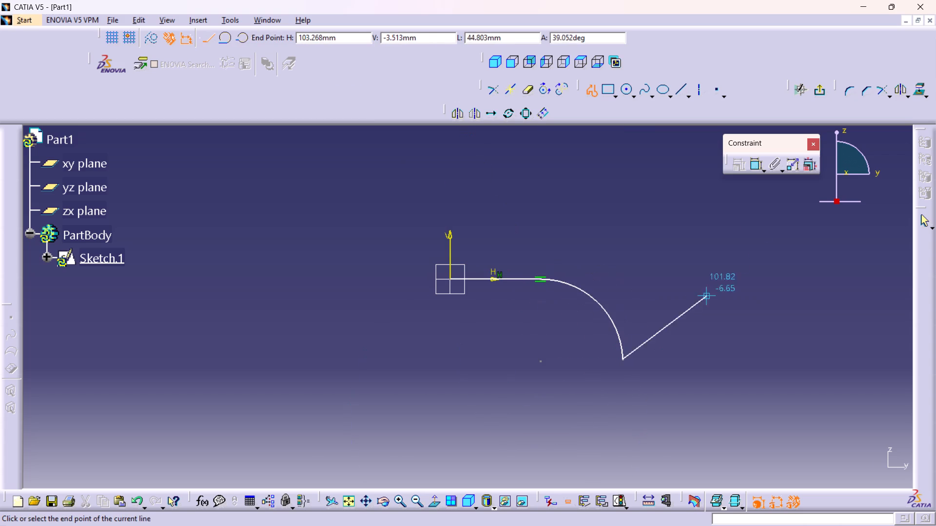
pyautogui.click(922, 225)
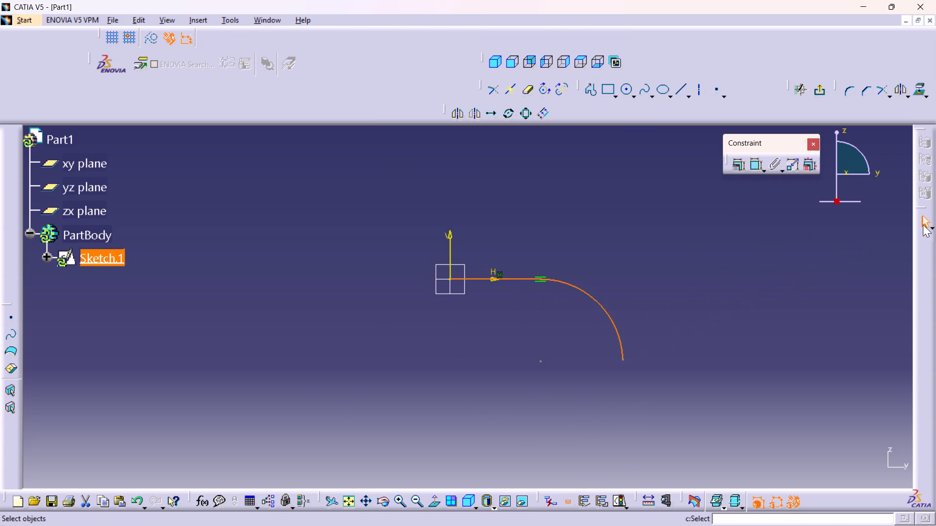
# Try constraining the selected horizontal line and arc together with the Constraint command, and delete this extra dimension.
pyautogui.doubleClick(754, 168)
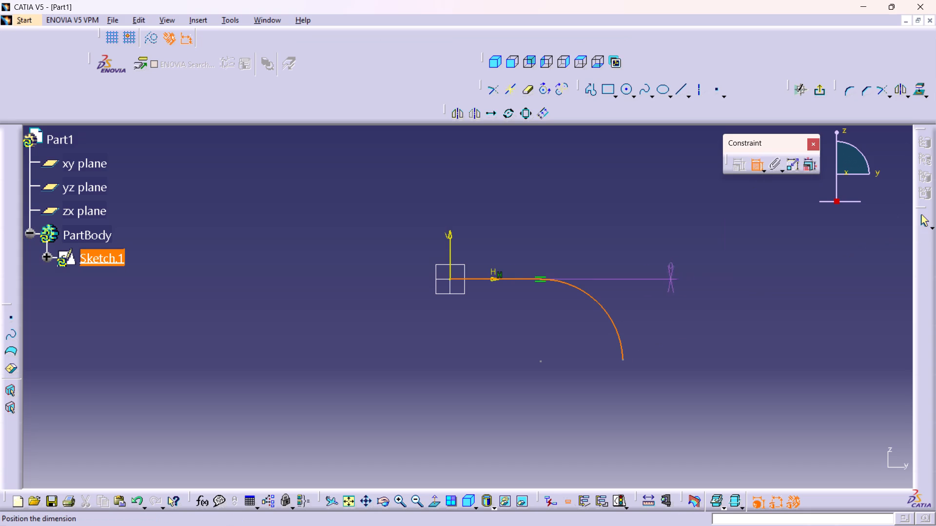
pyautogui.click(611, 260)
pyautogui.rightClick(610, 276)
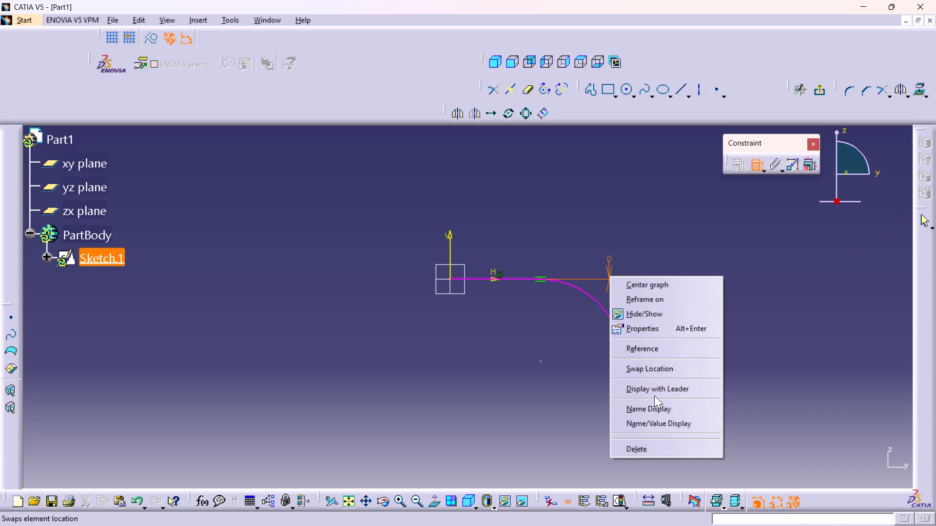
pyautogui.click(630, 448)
# Dimension the arc's radius and set it to 40 mm.
pyautogui.click(612, 327)
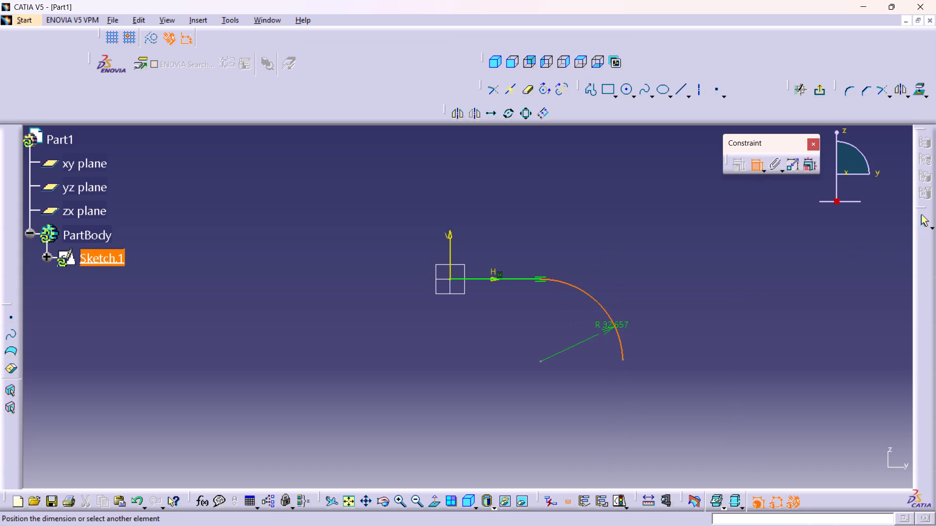
pyautogui.click(598, 327)
pyautogui.doubleClick(597, 323)
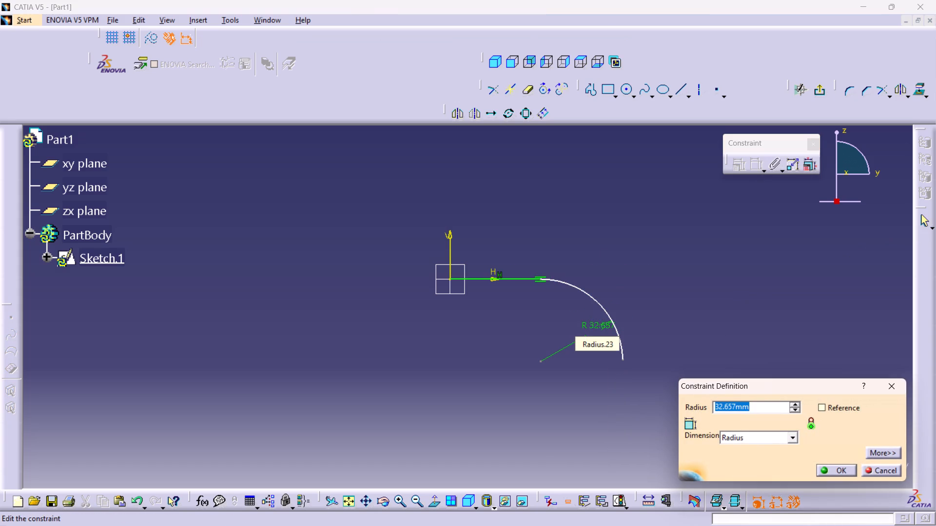
pyautogui.write('40')
pyautogui.press('Return')
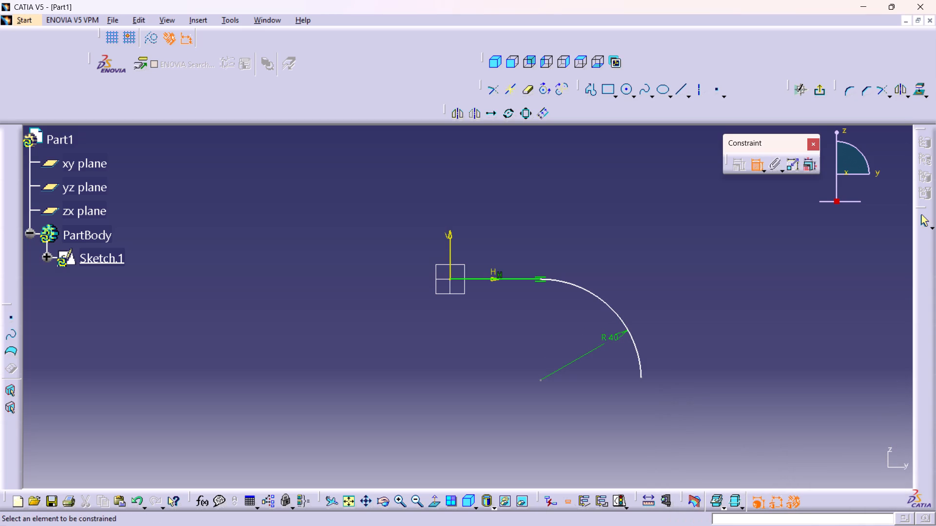
# Dimension the horizontal distance from the origin to the arc's free lower end and set it to 59 mm.
pyautogui.moveTo(651, 354); pyautogui.dragTo(626, 266, button='middle')
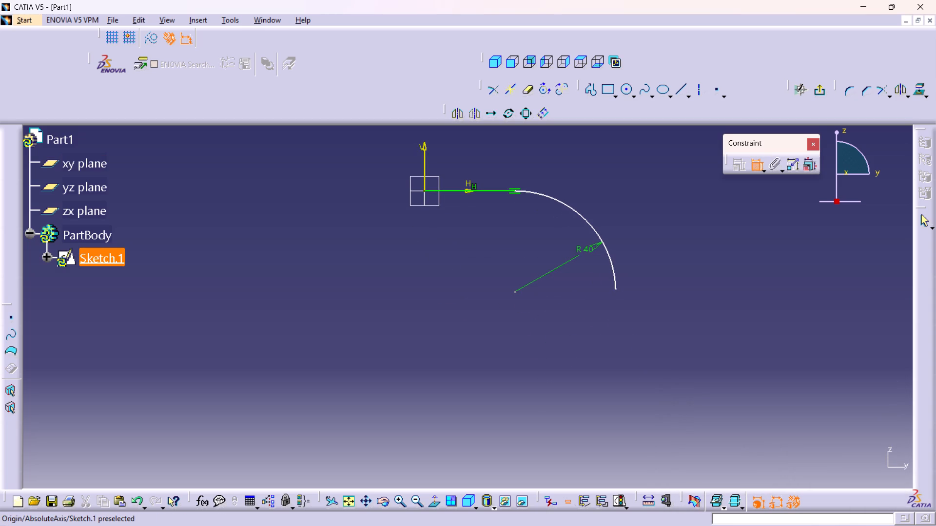
pyautogui.click(424, 189)
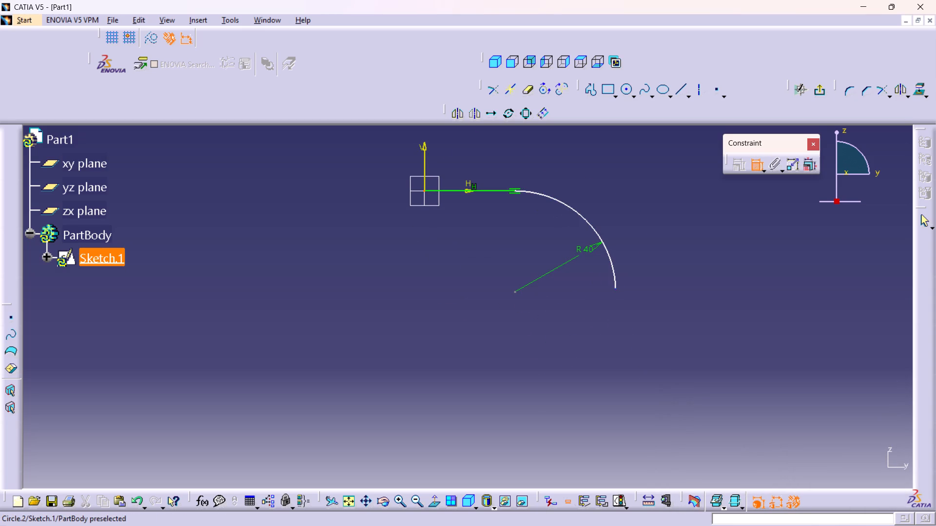
pyautogui.click(614, 289)
pyautogui.rightClick(536, 334)
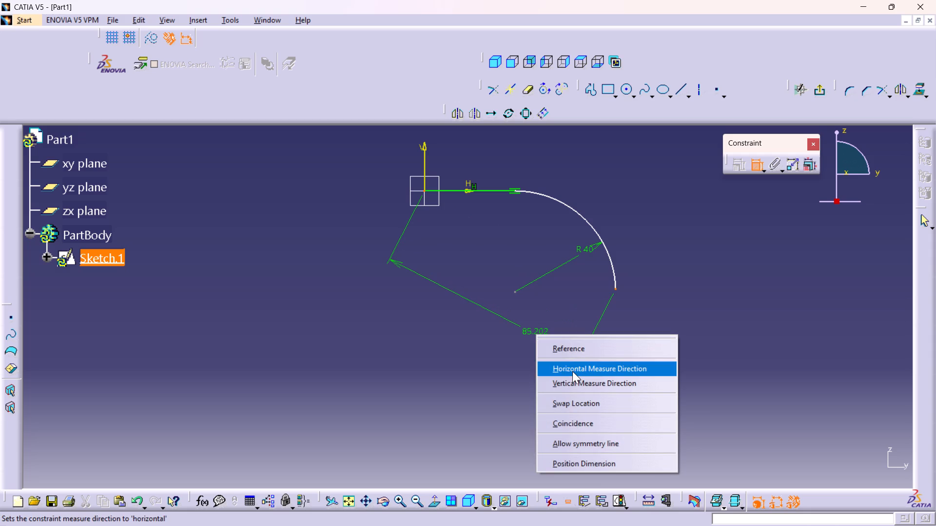
pyautogui.click(572, 371)
pyautogui.click(521, 338)
pyautogui.doubleClick(516, 334)
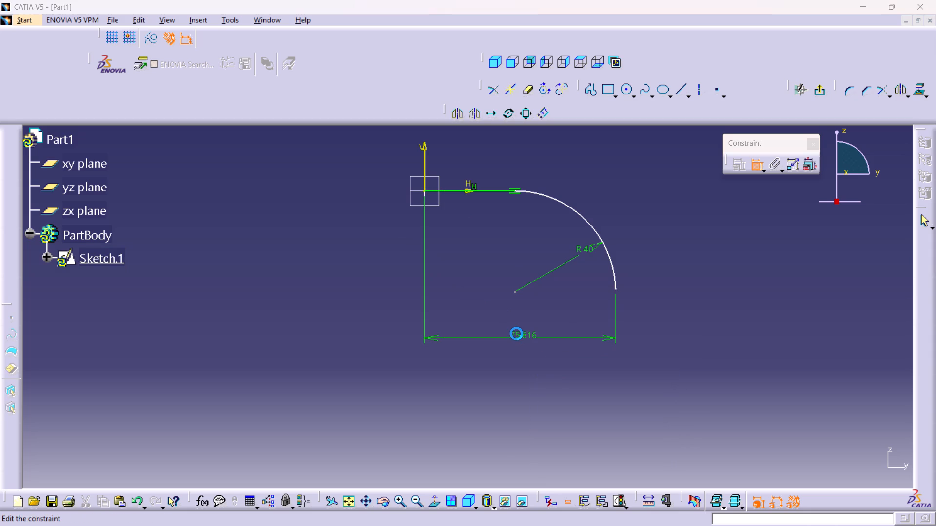
pyautogui.write('59')
pyautogui.press('Return')
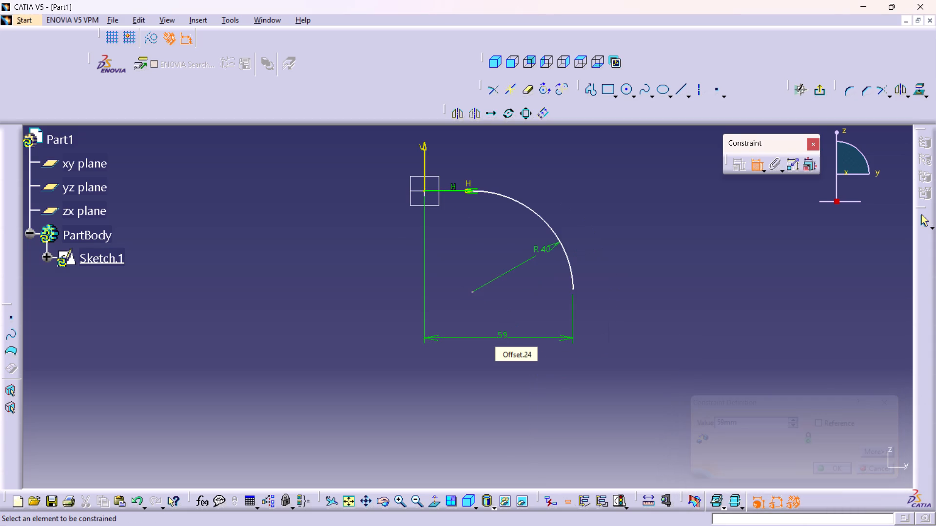
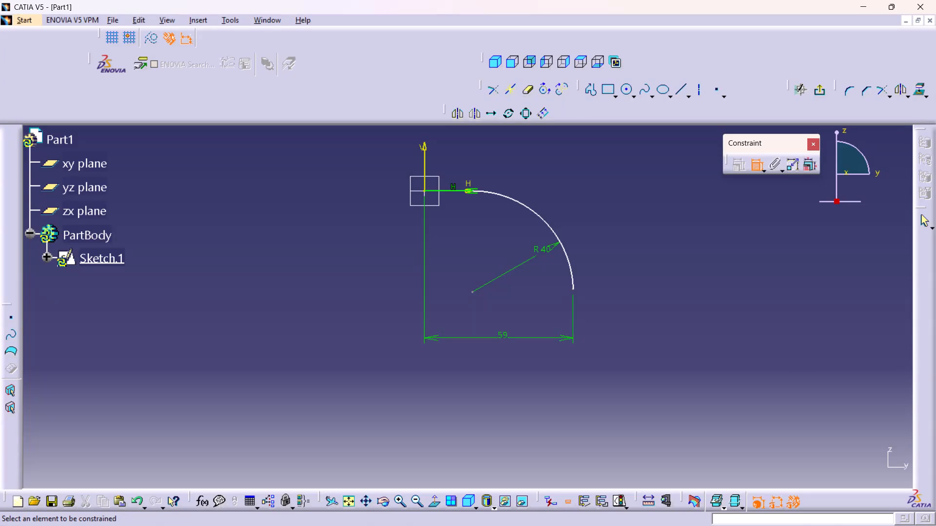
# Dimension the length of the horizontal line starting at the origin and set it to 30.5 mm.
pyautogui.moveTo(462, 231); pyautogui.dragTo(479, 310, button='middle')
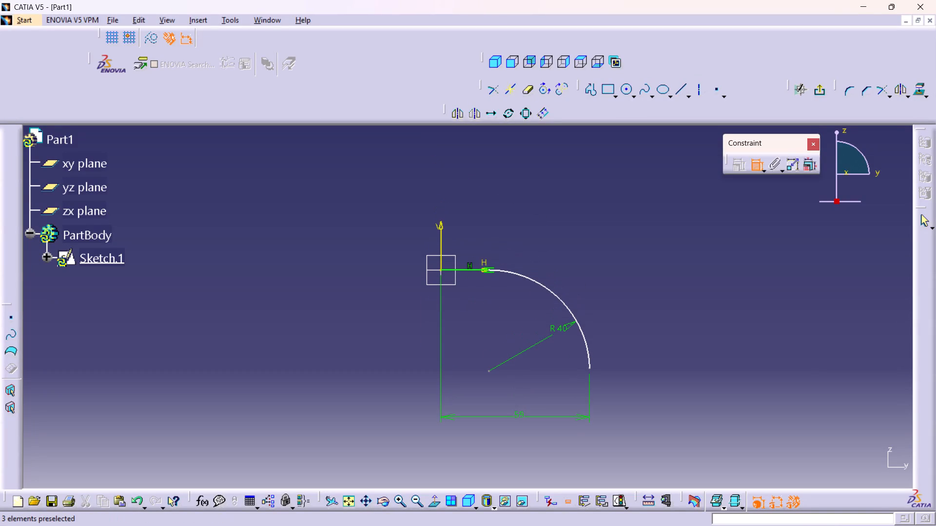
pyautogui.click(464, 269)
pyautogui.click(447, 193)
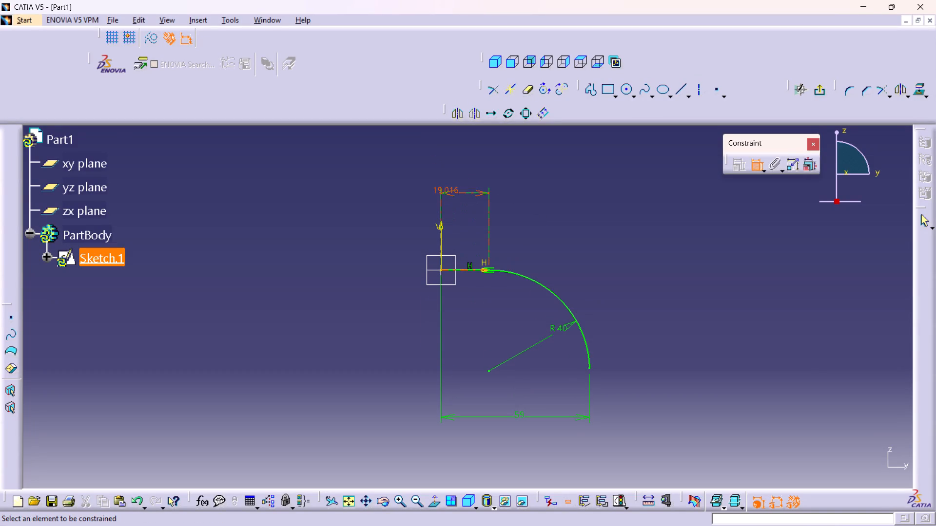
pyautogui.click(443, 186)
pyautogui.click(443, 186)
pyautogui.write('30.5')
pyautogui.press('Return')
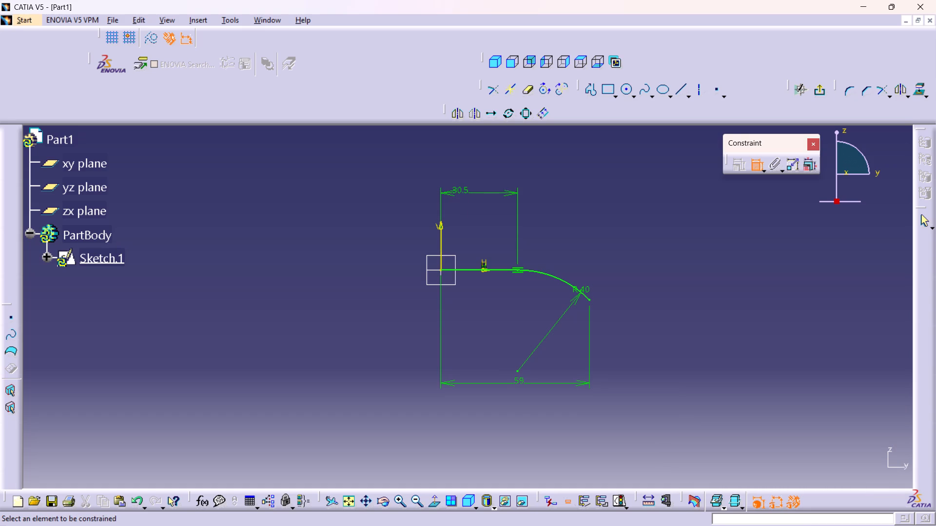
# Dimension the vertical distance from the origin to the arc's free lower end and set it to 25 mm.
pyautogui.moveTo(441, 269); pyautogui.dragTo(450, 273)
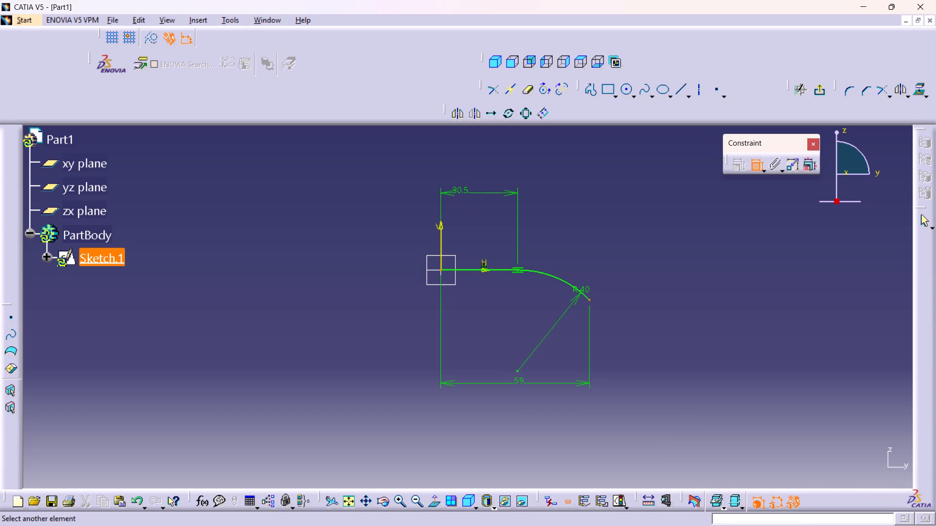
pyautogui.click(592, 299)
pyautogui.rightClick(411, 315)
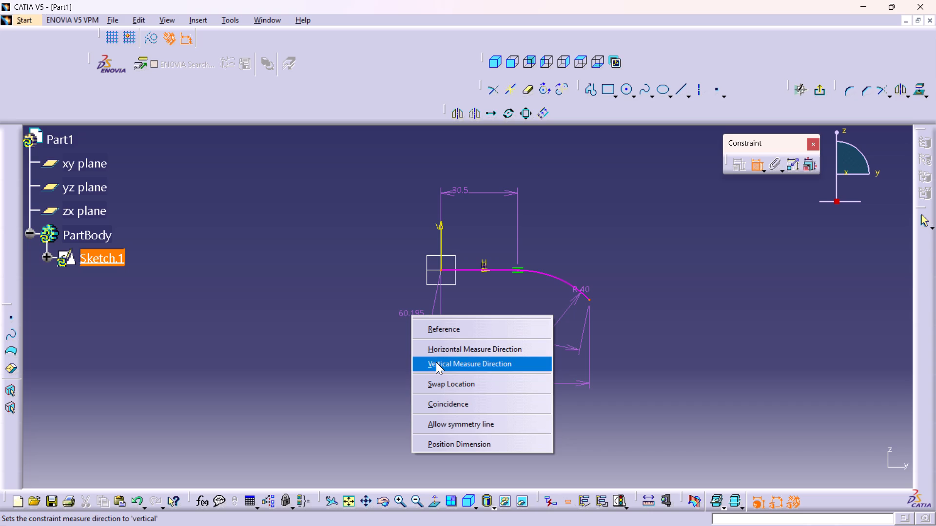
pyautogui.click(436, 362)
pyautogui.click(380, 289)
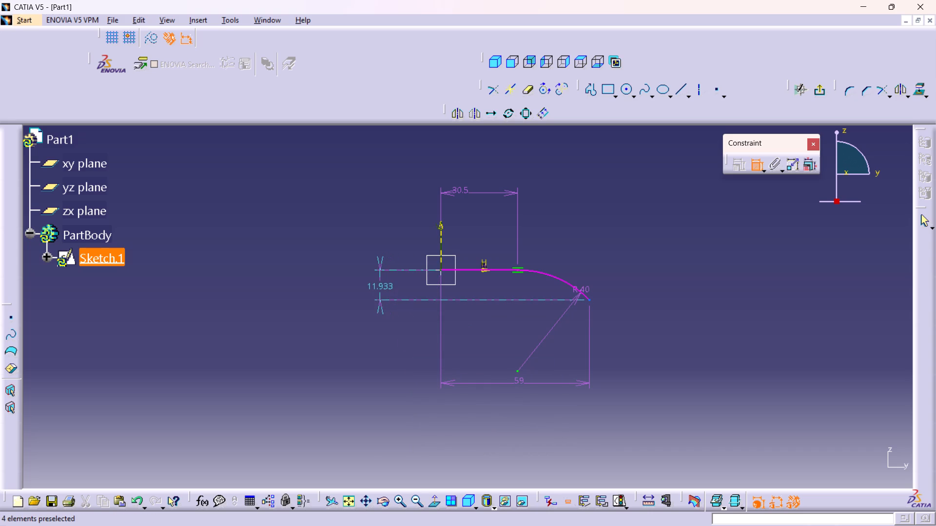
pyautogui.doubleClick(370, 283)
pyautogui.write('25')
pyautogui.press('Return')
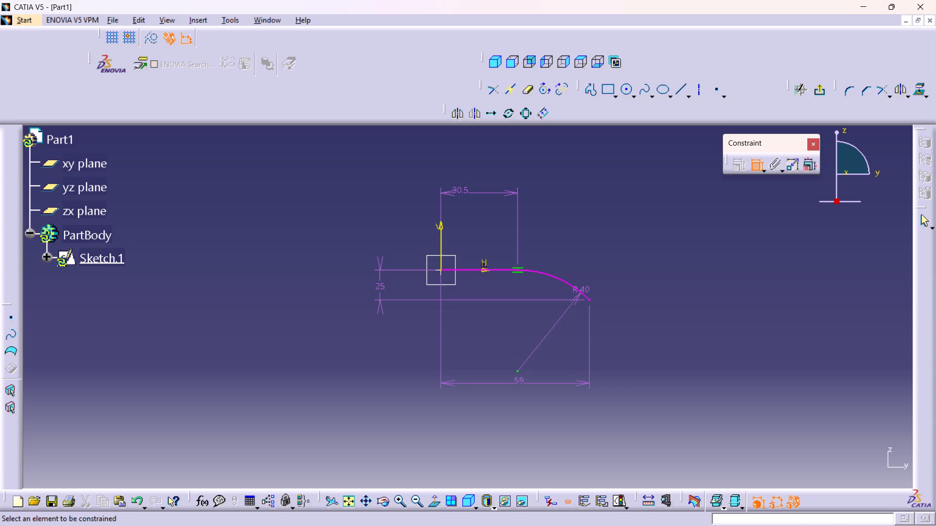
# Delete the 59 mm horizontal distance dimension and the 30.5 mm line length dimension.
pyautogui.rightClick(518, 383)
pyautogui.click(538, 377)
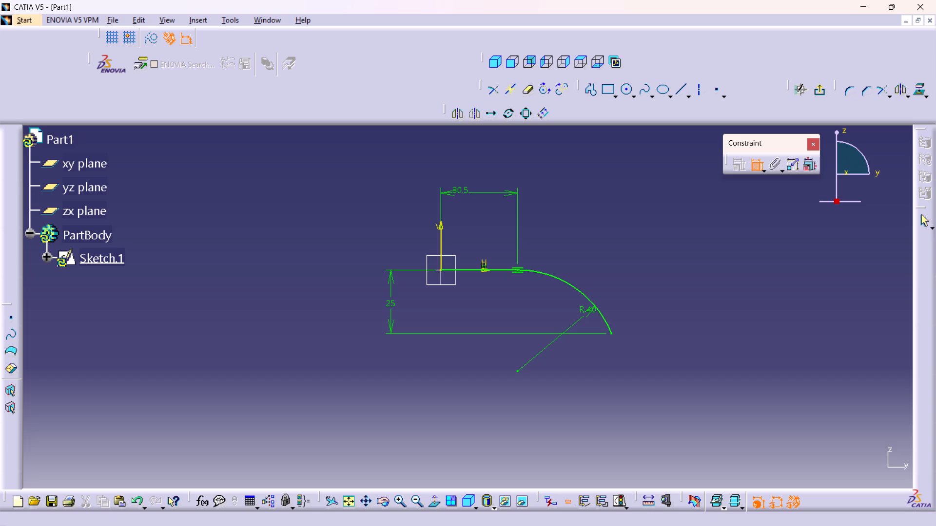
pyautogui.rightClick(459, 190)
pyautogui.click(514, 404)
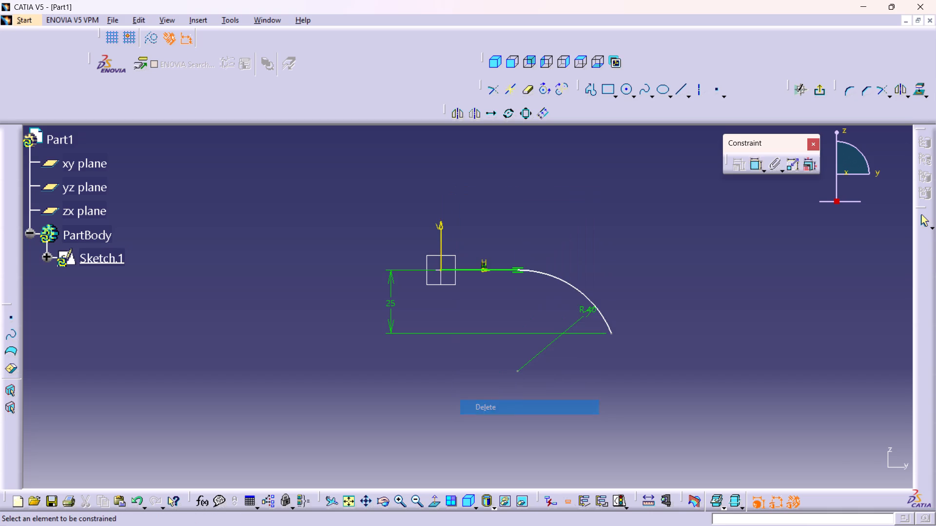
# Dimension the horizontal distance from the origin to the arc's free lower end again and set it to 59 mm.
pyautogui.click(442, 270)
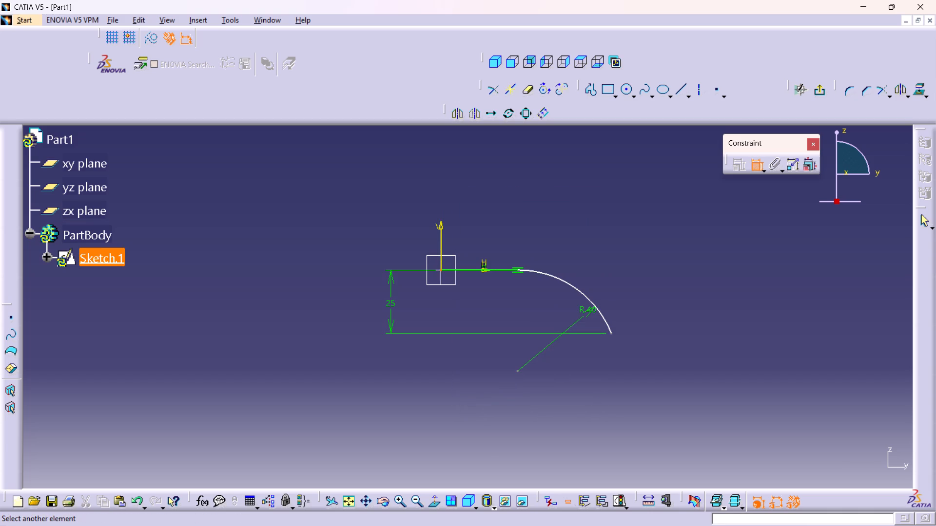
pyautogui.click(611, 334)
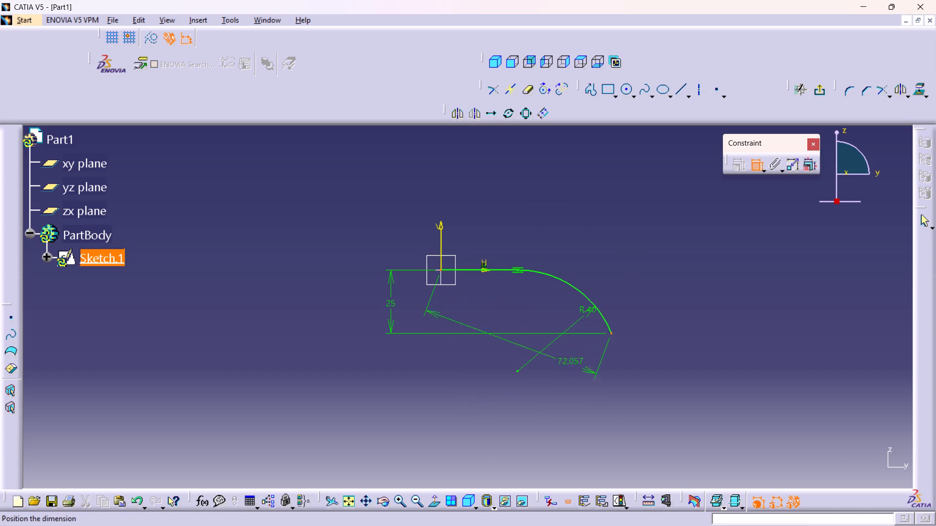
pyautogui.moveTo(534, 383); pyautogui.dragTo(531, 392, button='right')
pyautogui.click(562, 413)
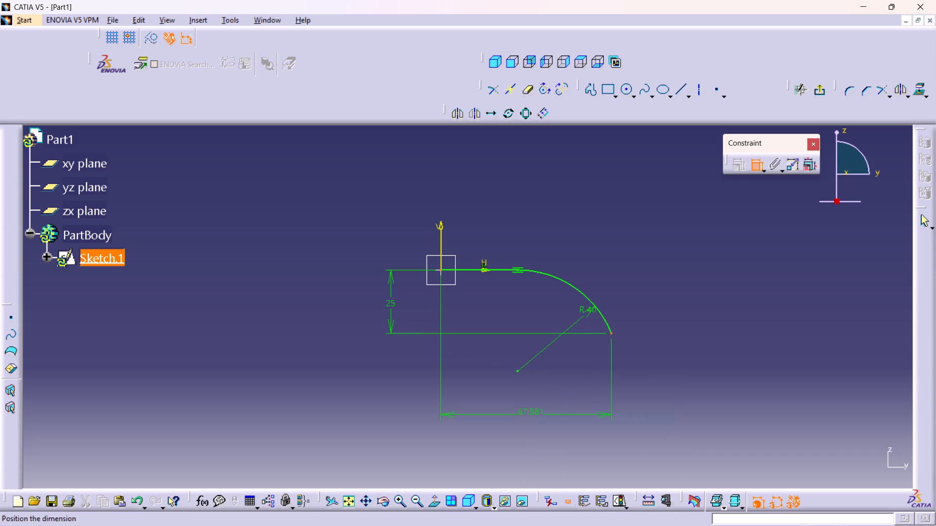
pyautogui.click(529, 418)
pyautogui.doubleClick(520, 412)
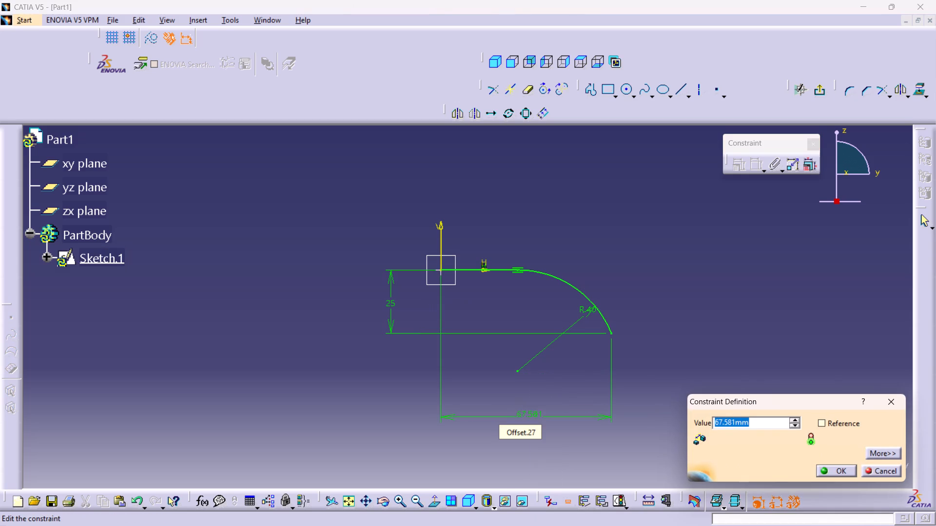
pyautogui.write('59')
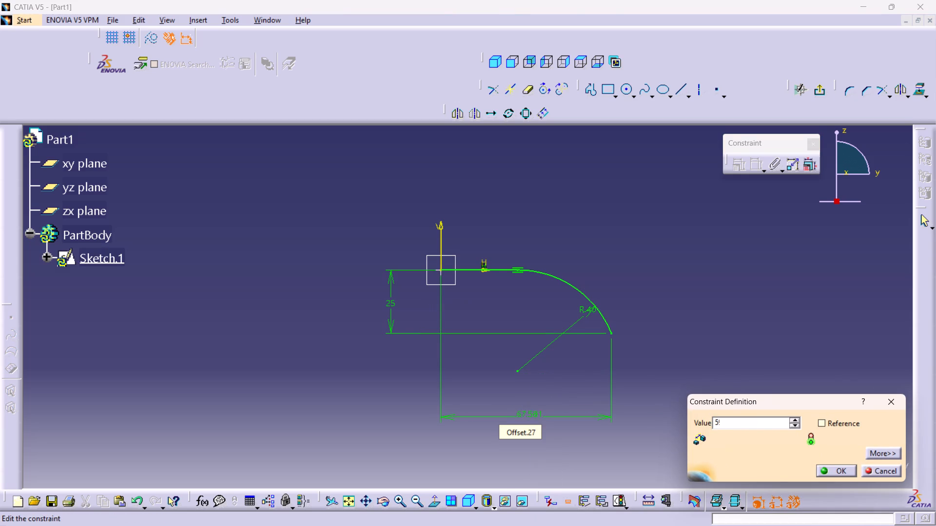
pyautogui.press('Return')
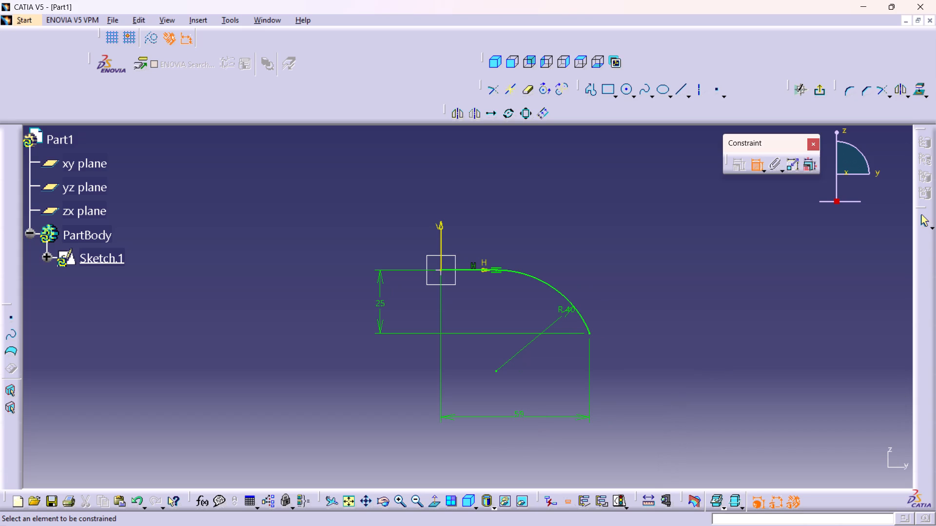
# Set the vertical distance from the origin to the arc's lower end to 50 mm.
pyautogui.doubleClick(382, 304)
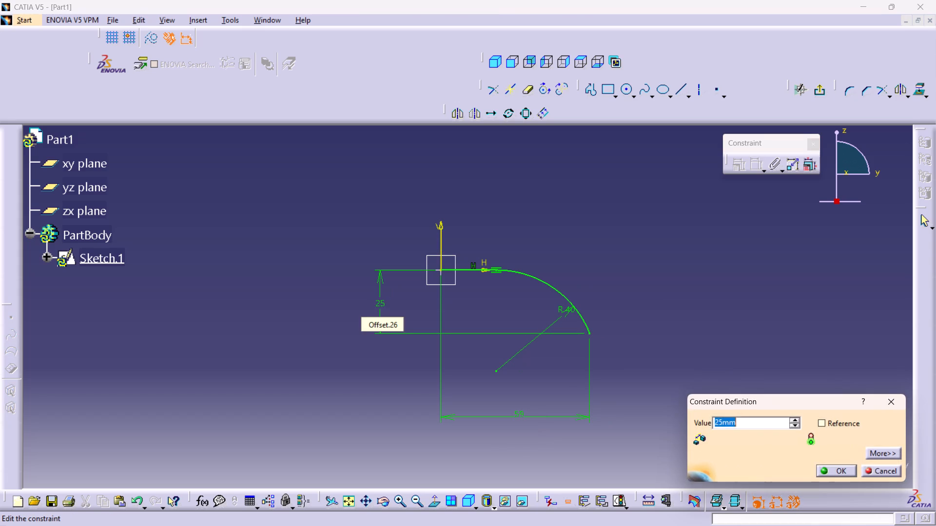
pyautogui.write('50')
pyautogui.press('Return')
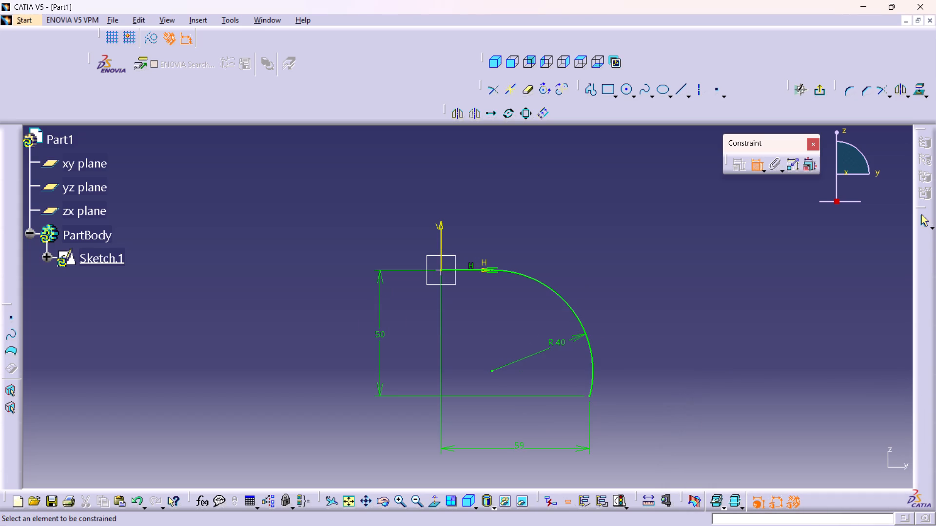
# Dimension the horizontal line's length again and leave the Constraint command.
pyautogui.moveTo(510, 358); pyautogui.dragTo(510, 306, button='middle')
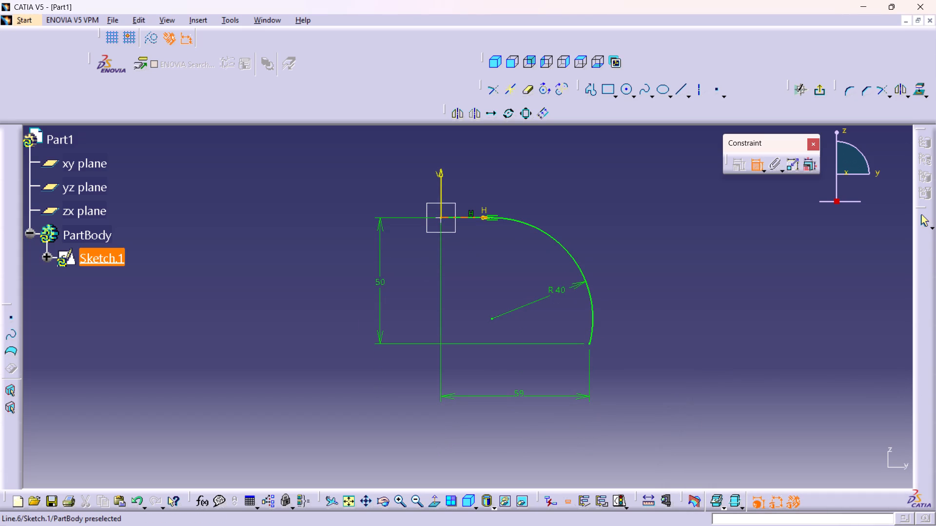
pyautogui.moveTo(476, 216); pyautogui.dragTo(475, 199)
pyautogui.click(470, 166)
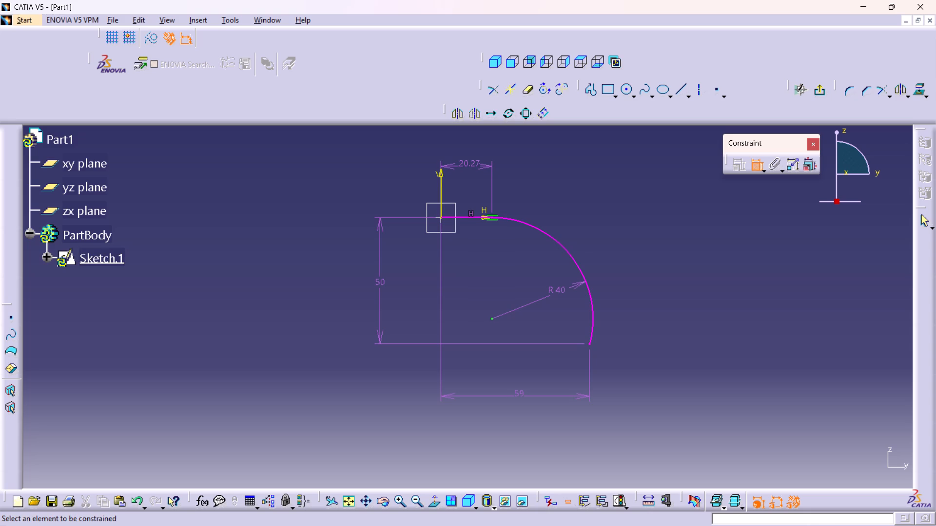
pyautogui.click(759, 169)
# Delete the entire line-and-arc profile in Sketch.1 together with all its dimensions.
pyautogui.moveTo(681, 158); pyautogui.dragTo(624, 240)
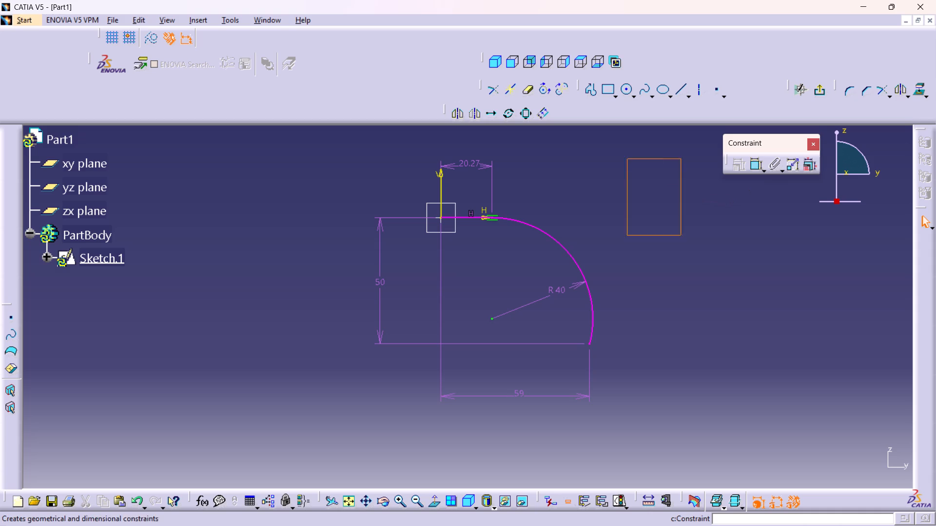
pyautogui.moveTo(624, 240); pyautogui.dragTo(295, 449)
pyautogui.press('Delete')
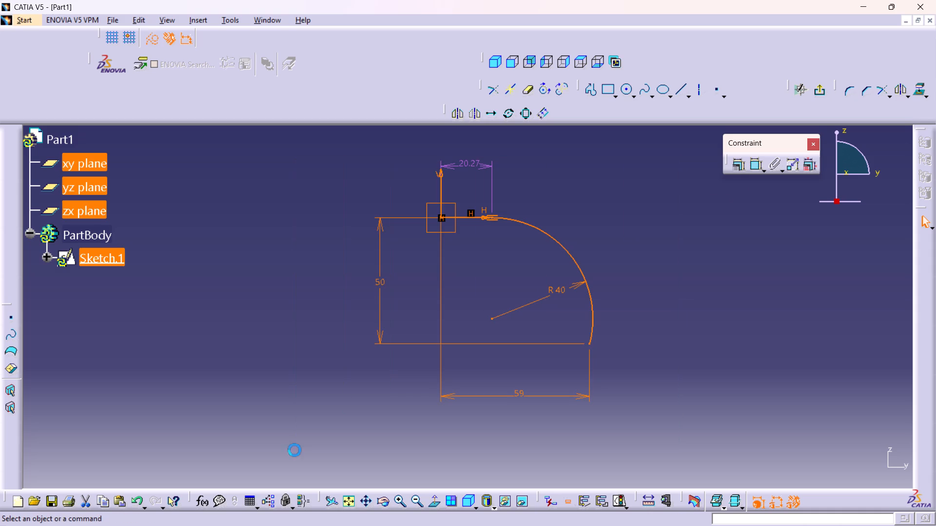
# Sketch a Profile from the origin: a horizontal line about 38 mm long, a short downward-sloping line, and a three-point arc curving downward.
pyautogui.moveTo(431, 286); pyautogui.dragTo(435, 427, button='middle')
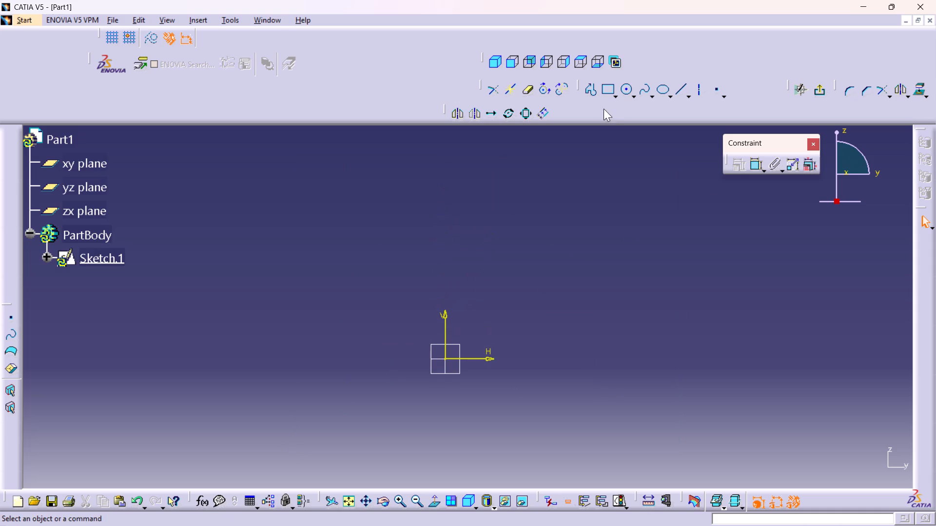
pyautogui.doubleClick(592, 90)
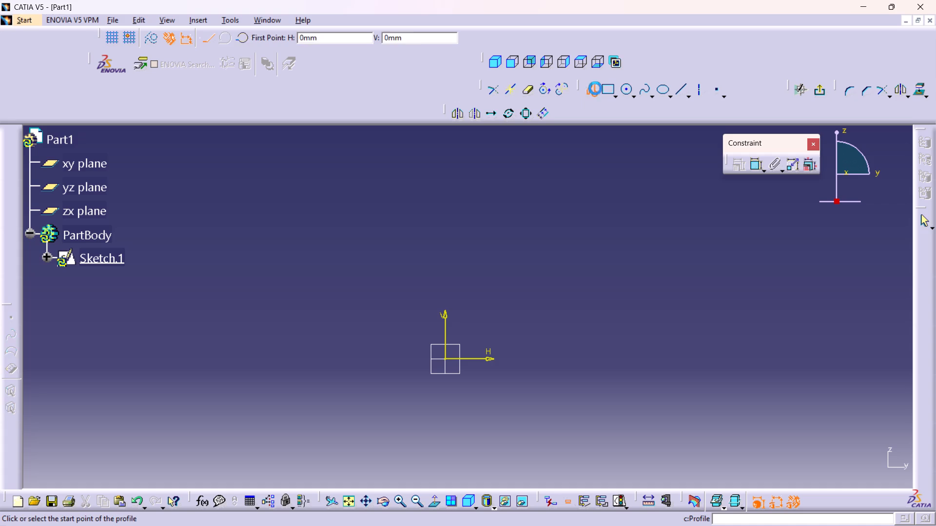
pyautogui.click(444, 360)
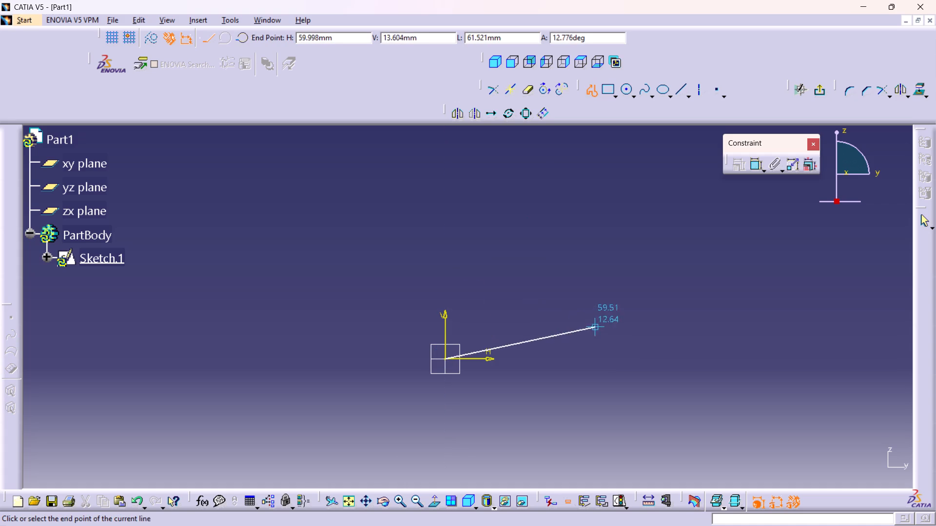
pyautogui.click(541, 357)
pyautogui.moveTo(539, 353); pyautogui.dragTo(535, 192, button='middle')
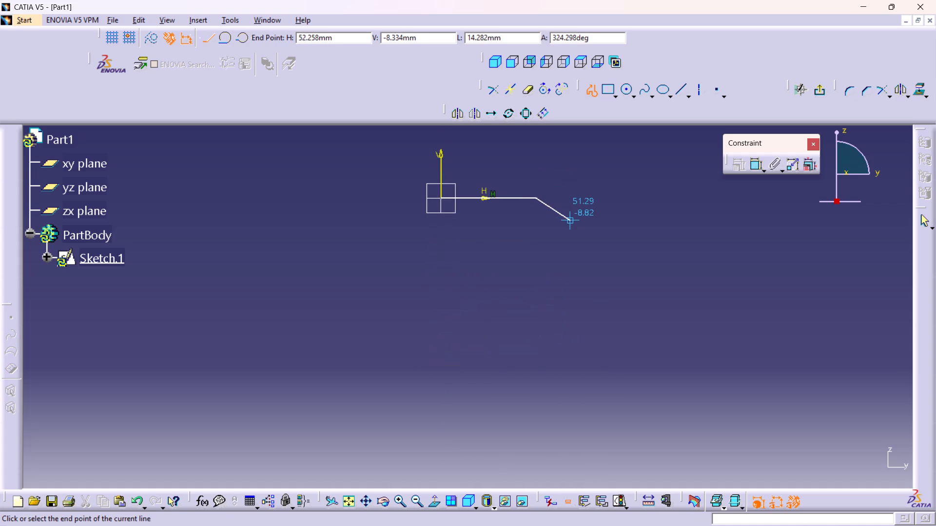
pyautogui.click(572, 222)
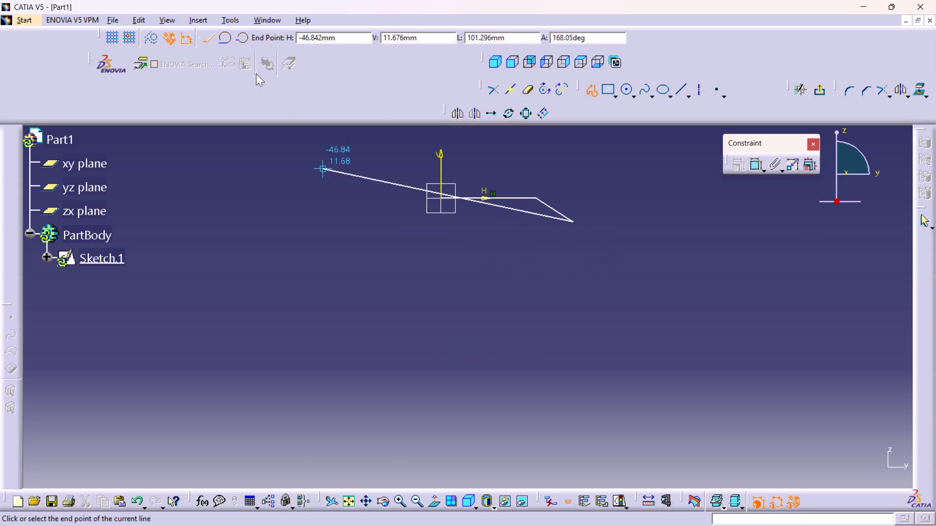
pyautogui.click(239, 39)
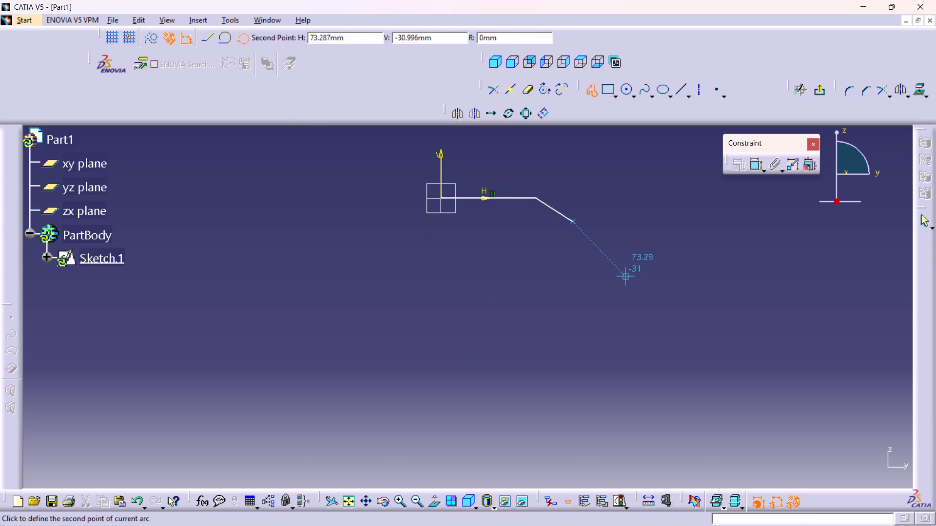
pyautogui.click(625, 275)
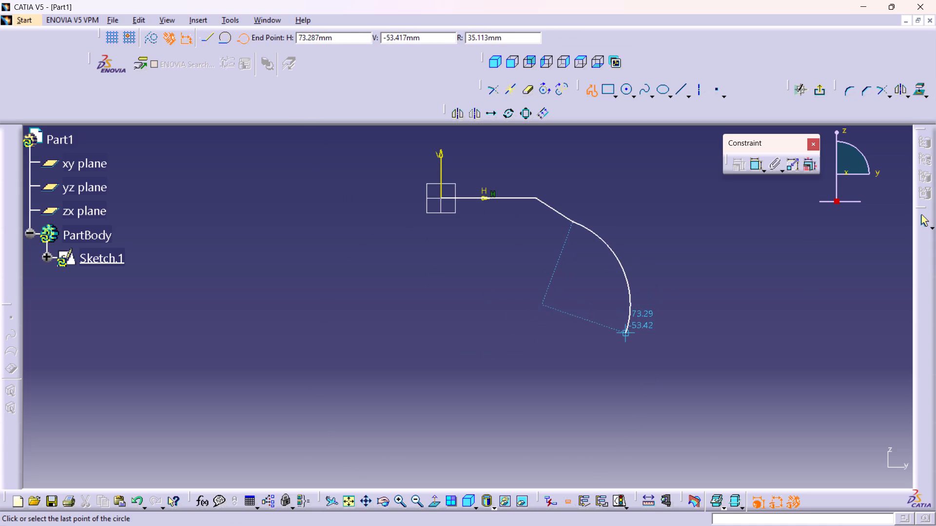
pyautogui.click(646, 333)
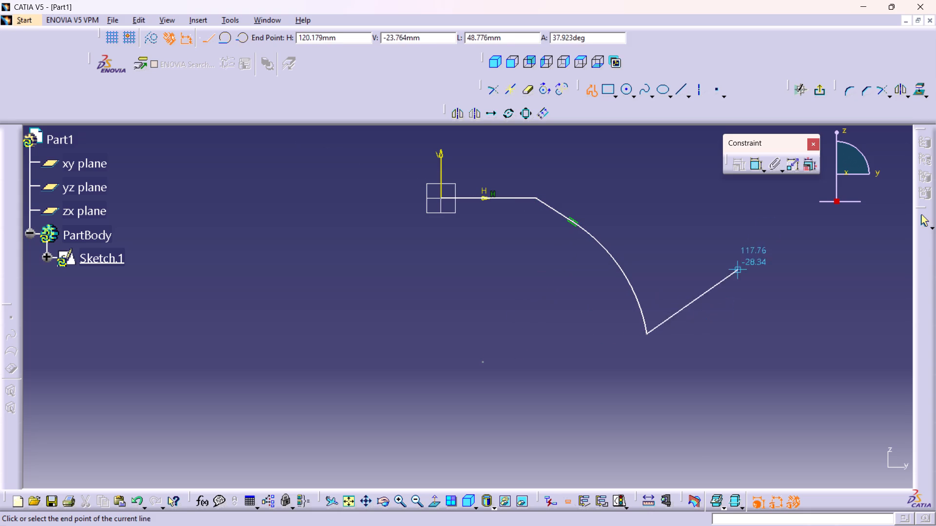
pyautogui.click(923, 220)
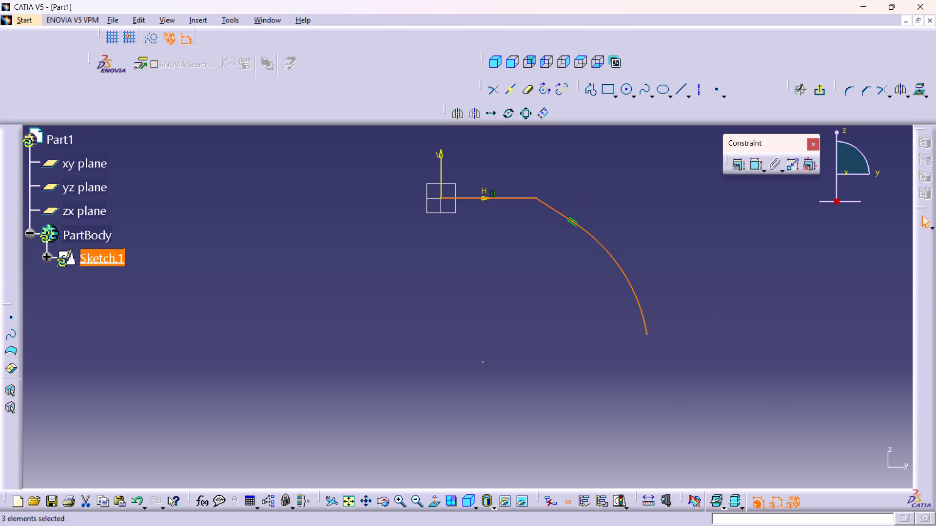
# Dimension the new arc's radius and set it to 40 mm.
pyautogui.moveTo(556, 182); pyautogui.dragTo(579, 224, button='middle')
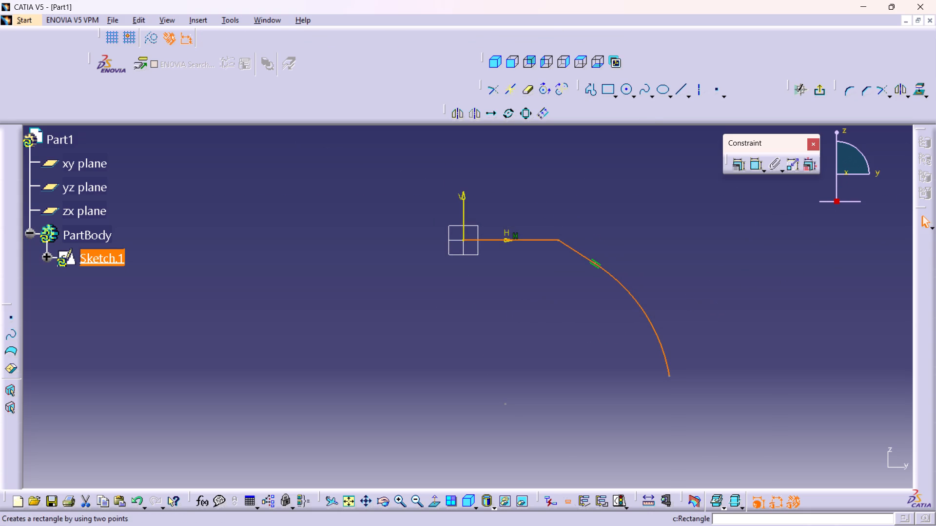
pyautogui.moveTo(730, 190); pyautogui.dragTo(735, 191)
pyautogui.doubleClick(753, 166)
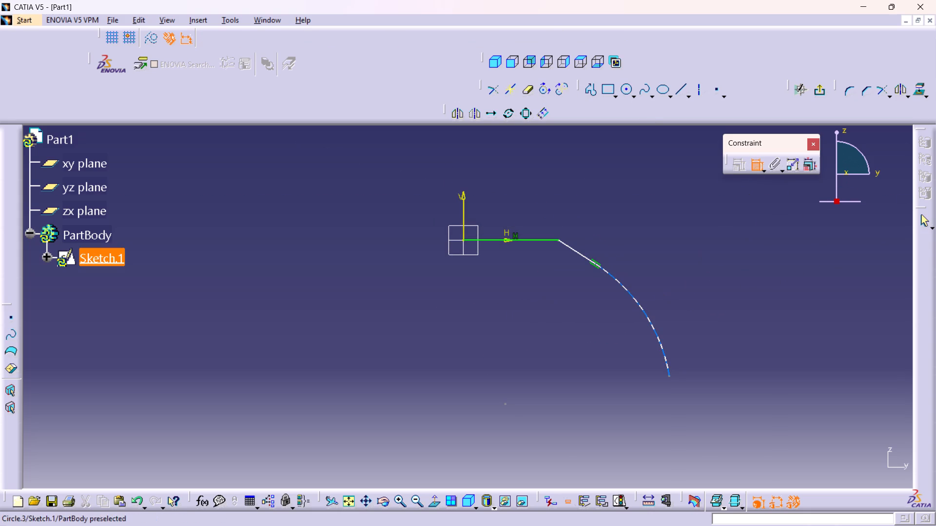
pyautogui.click(641, 309)
pyautogui.click(657, 297)
pyautogui.doubleClick(653, 293)
pyautogui.write('40')
pyautogui.press('Return')
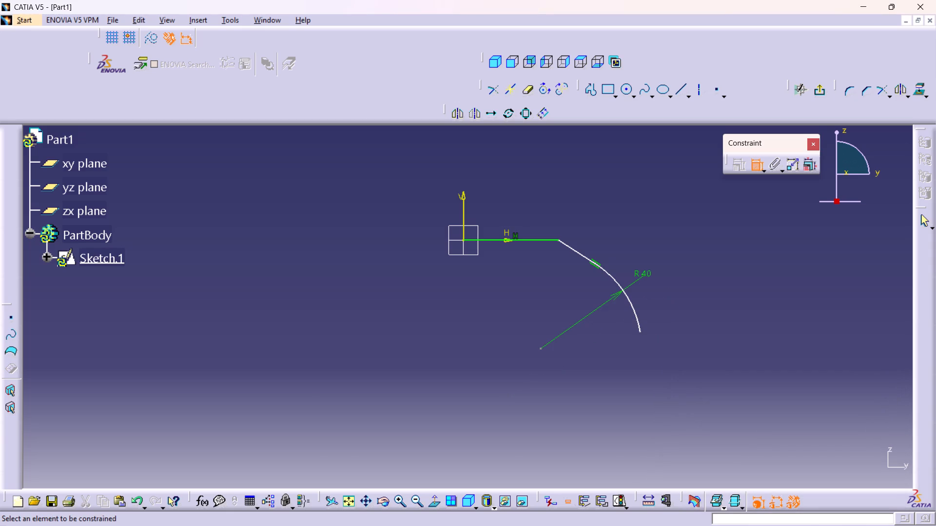
# Dimension the vertical distance from the origin to the arc's lower endpoint, set it to 50 mm, and leave the Constraint command.
pyautogui.click(462, 239)
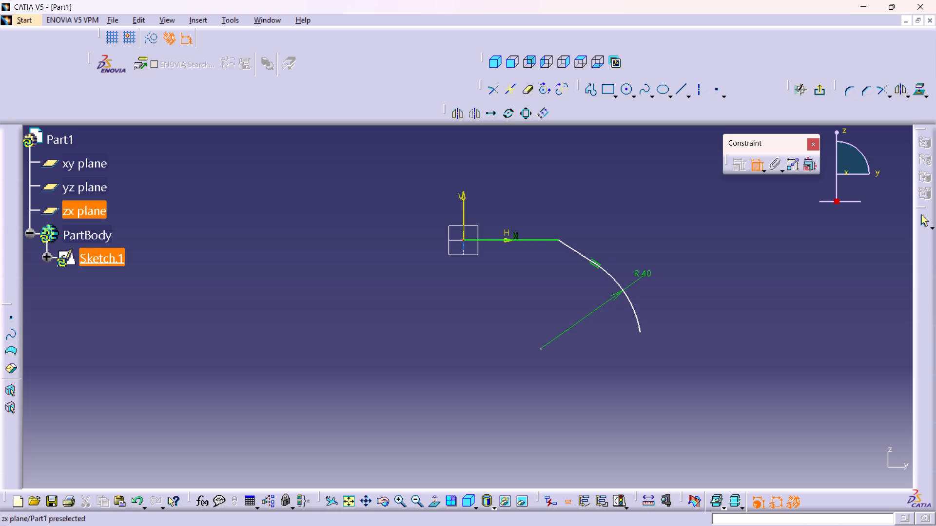
pyautogui.click(639, 332)
pyautogui.rightClick(398, 318)
pyautogui.click(428, 366)
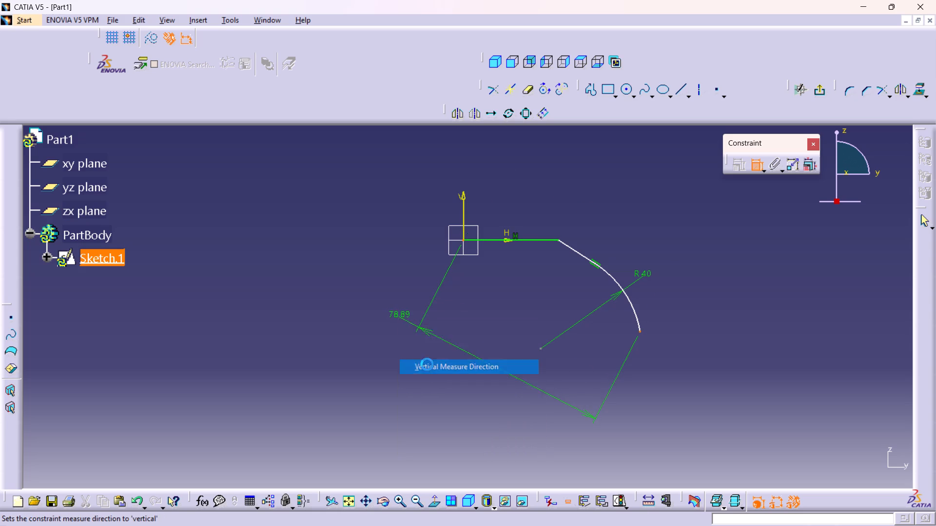
pyautogui.click(397, 308)
pyautogui.doubleClick(388, 304)
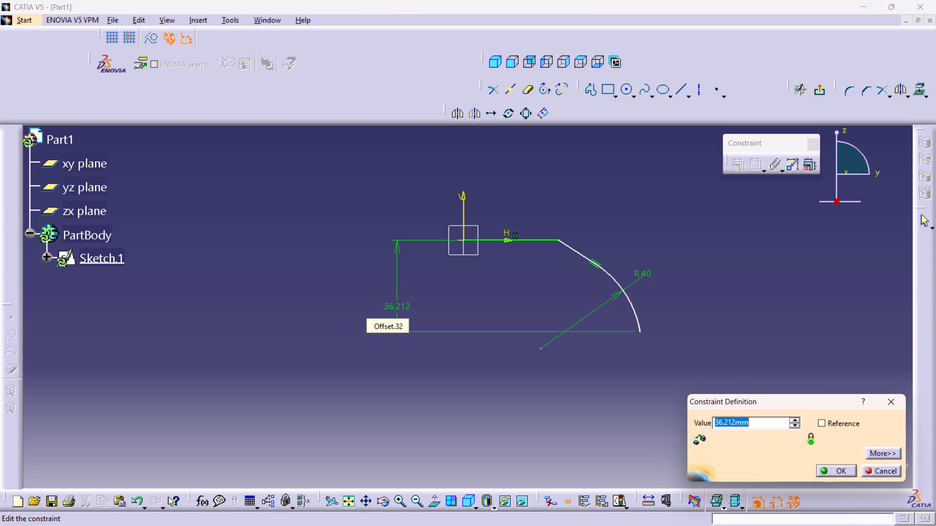
pyautogui.write('50')
pyautogui.press('Return')
pyautogui.scroll(-1, 620, 313)
pyautogui.moveTo(619, 312); pyautogui.dragTo(604, 290, button='middle')
pyautogui.moveTo(585, 321); pyautogui.dragTo(583, 308, button='middle')
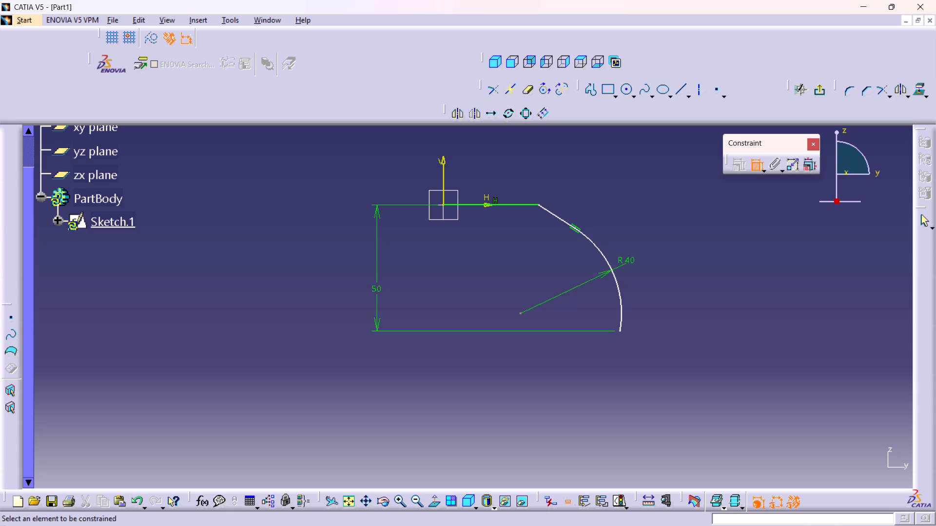
pyautogui.click(756, 163)
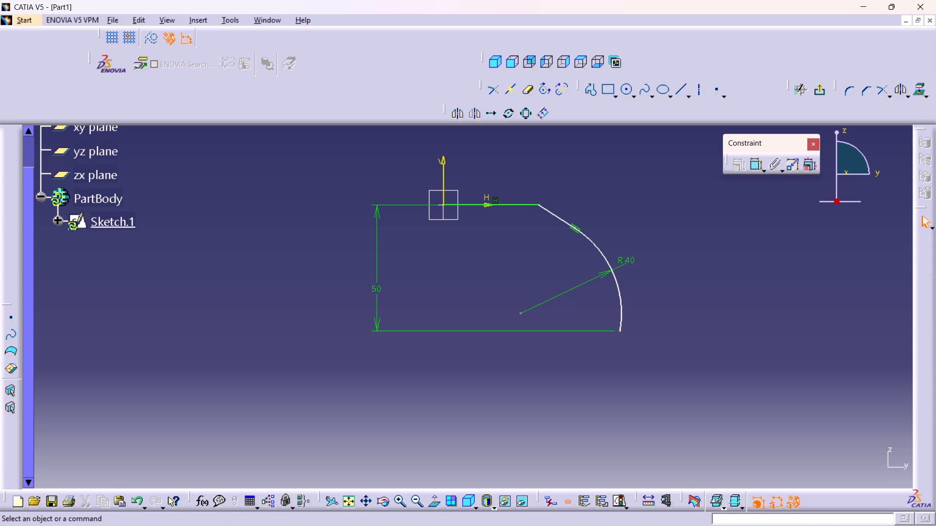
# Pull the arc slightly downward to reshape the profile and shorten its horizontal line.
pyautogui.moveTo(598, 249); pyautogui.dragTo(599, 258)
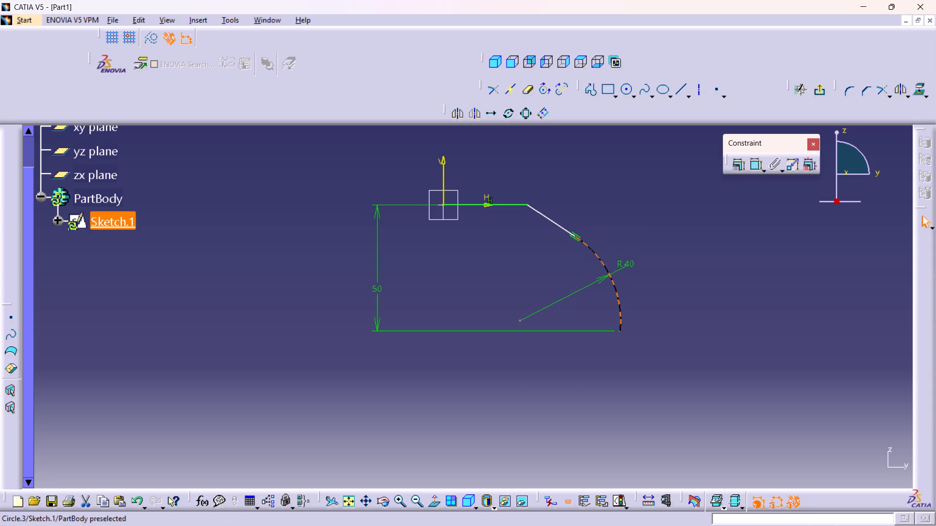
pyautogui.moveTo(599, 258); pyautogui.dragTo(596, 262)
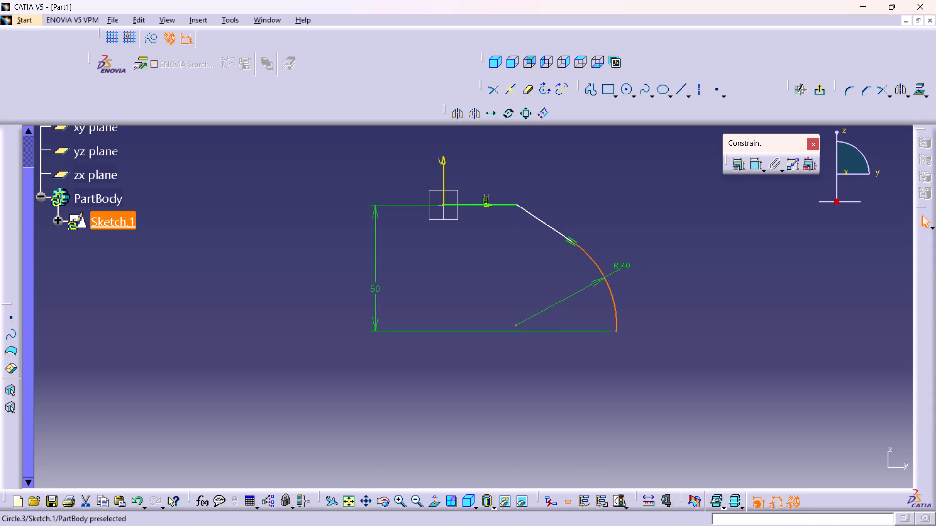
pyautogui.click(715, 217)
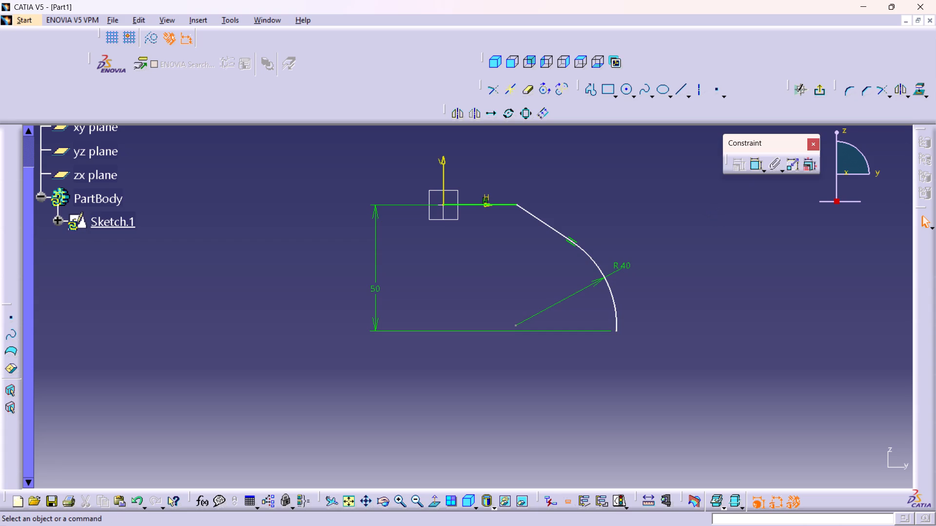
# Dimension the horizontal distance from the arc's lower endpoint to the origin and set it to 59 mm.
pyautogui.doubleClick(757, 165)
pyautogui.moveTo(697, 241); pyautogui.dragTo(701, 231, button='middle')
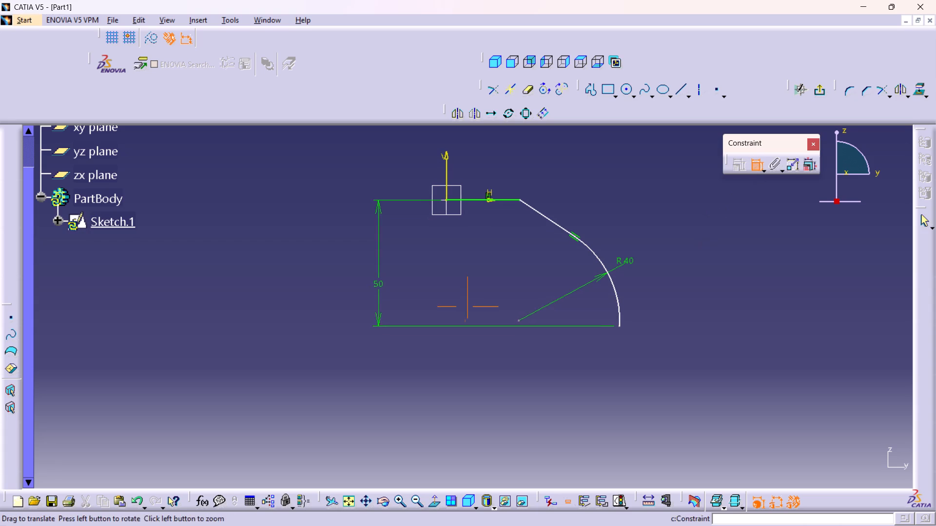
pyautogui.moveTo(701, 231); pyautogui.dragTo(708, 222, button='middle')
pyautogui.moveTo(702, 233); pyautogui.dragTo(708, 230, button='middle')
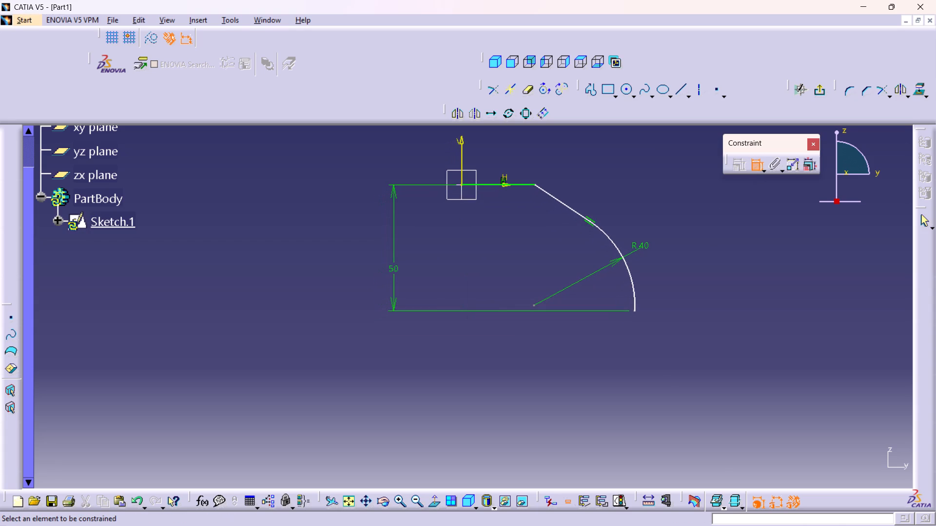
pyautogui.click(638, 313)
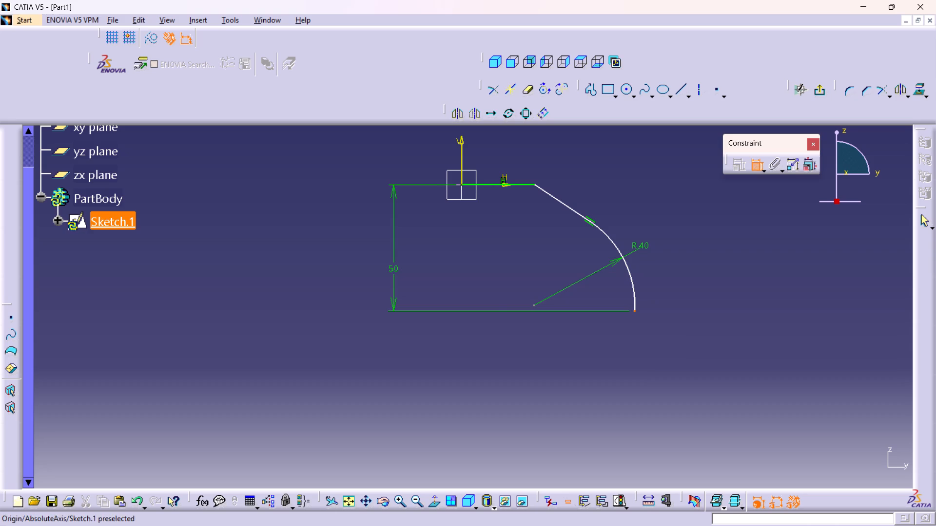
pyautogui.click(462, 185)
pyautogui.rightClick(511, 336)
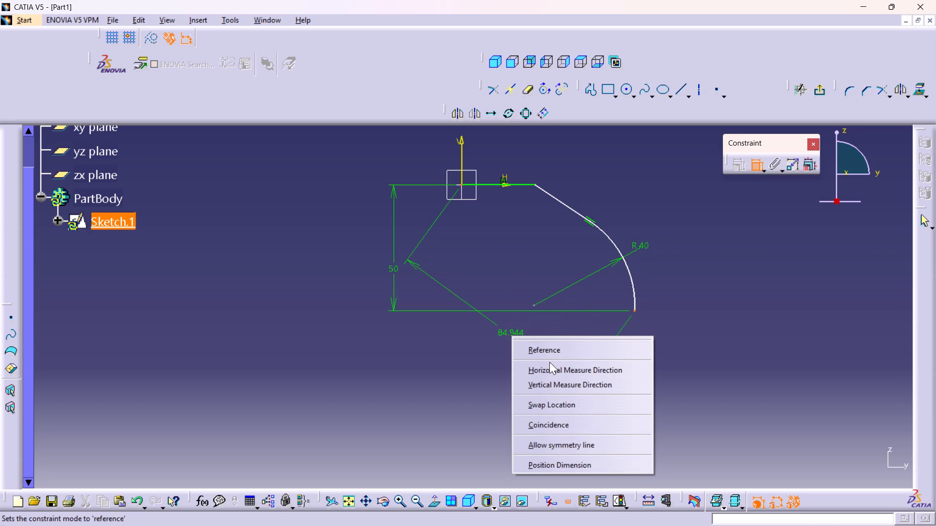
pyautogui.click(544, 369)
pyautogui.click(553, 345)
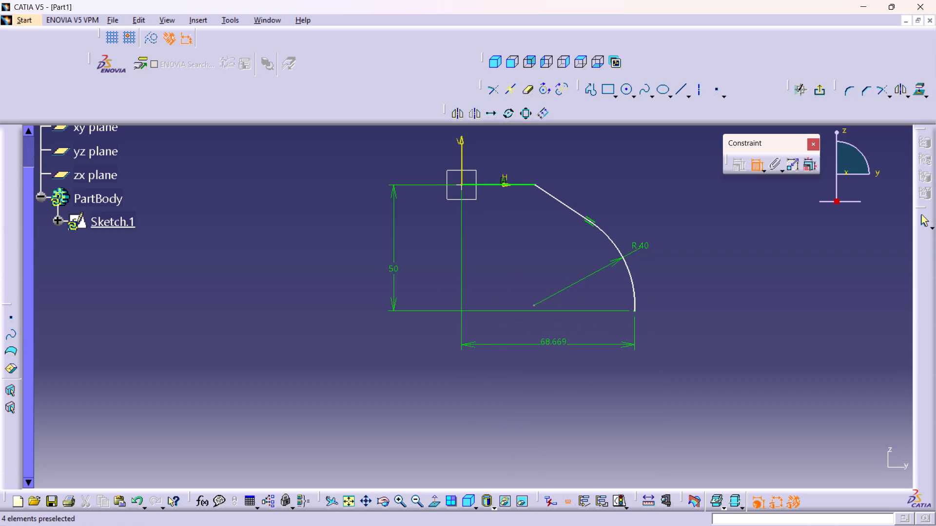
pyautogui.click(544, 339)
pyautogui.click(544, 339)
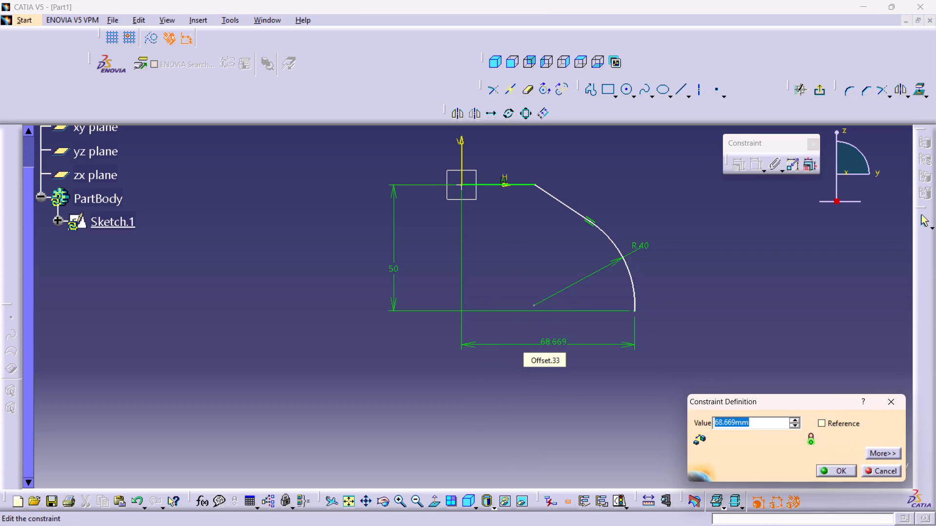
pyautogui.write('59')
pyautogui.press('Return')
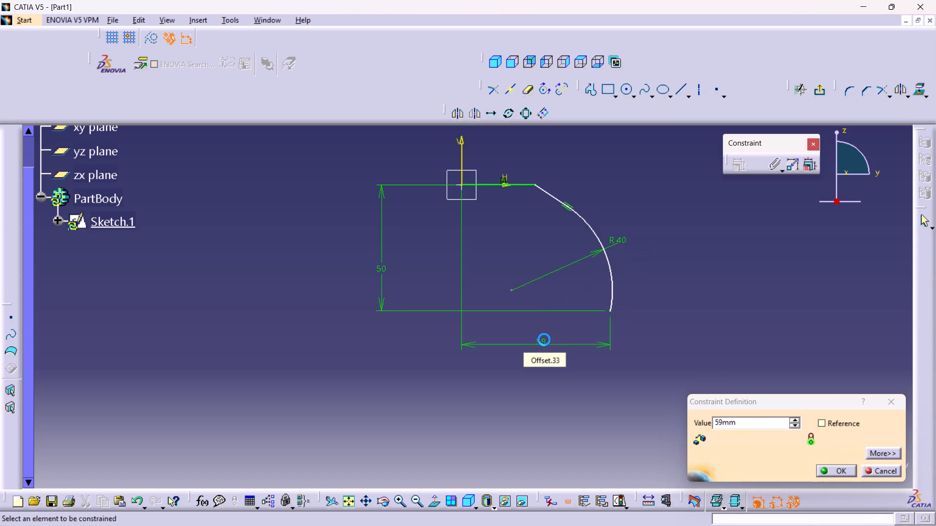
# Dimension the angle between the horizontal line and the sloping line and set it to 30 degrees.
pyautogui.moveTo(502, 250); pyautogui.dragTo(502, 233, button='middle')
pyautogui.rightClick(502, 250)
pyautogui.moveTo(554, 232); pyautogui.dragTo(512, 251, button='middle')
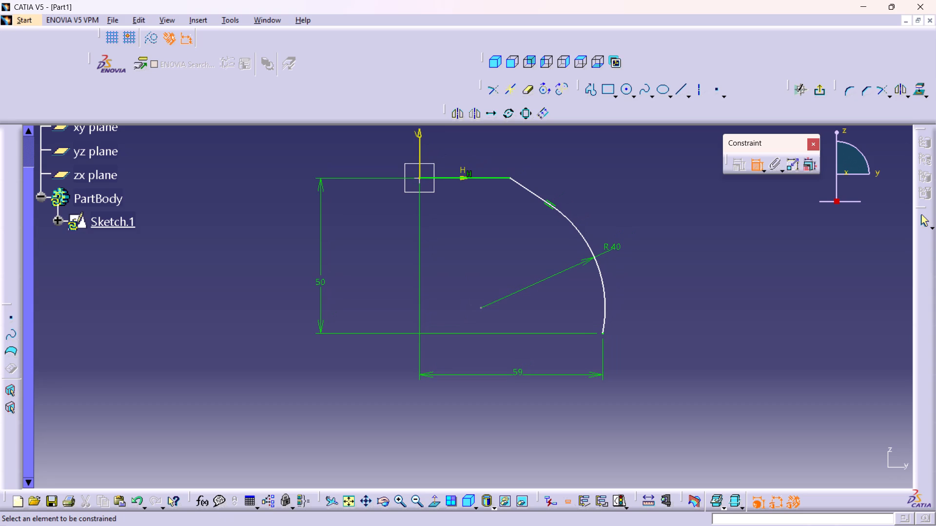
pyautogui.moveTo(498, 229); pyautogui.dragTo(476, 336, button='middle')
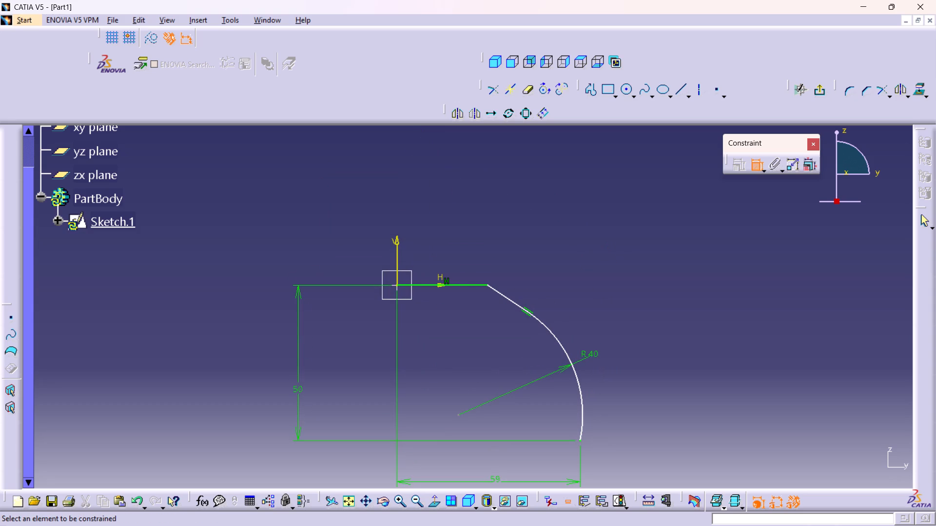
pyautogui.click(461, 284)
pyautogui.click(499, 293)
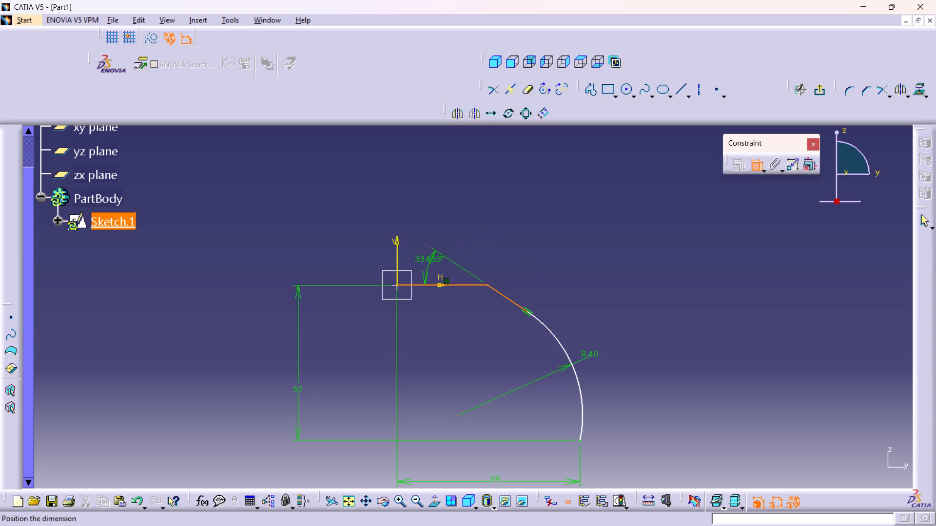
pyautogui.click(428, 262)
pyautogui.doubleClick(422, 258)
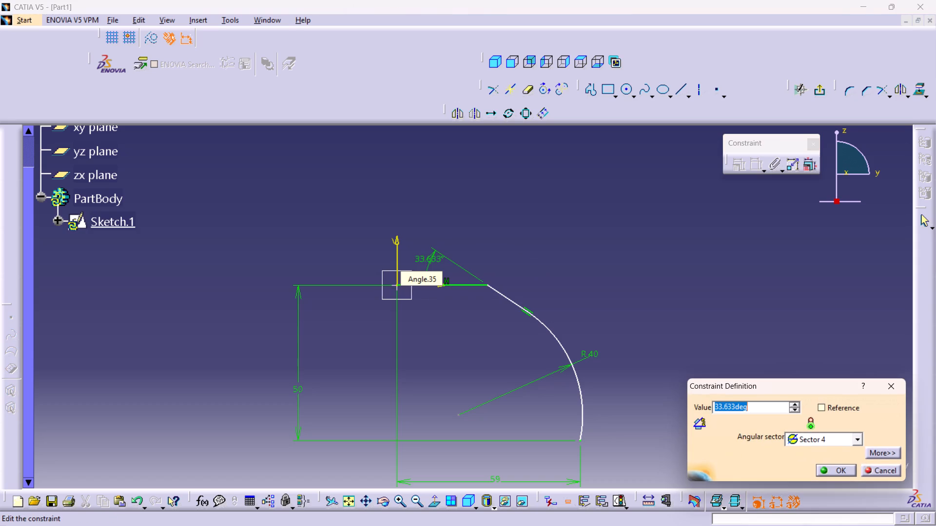
pyautogui.write('30')
pyautogui.press('Return')
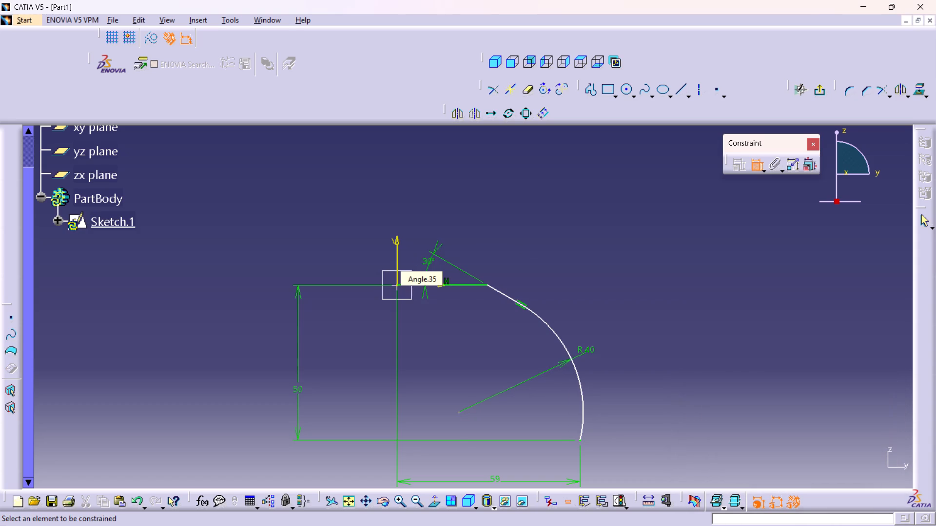
# Dimension the horizontal line's length above the profile and set it to 30.5 mm.
pyautogui.moveTo(469, 322); pyautogui.dragTo(463, 304, button='middle')
pyautogui.rightClick(469, 322)
pyautogui.moveTo(474, 346); pyautogui.dragTo(443, 283, button='middle')
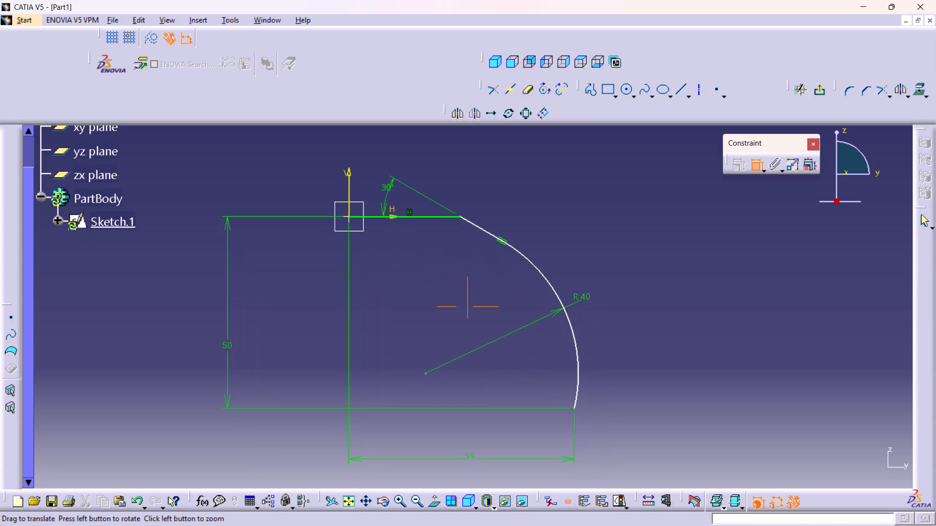
pyautogui.moveTo(443, 295); pyautogui.dragTo(443, 317, button='middle')
pyautogui.rightClick(443, 295)
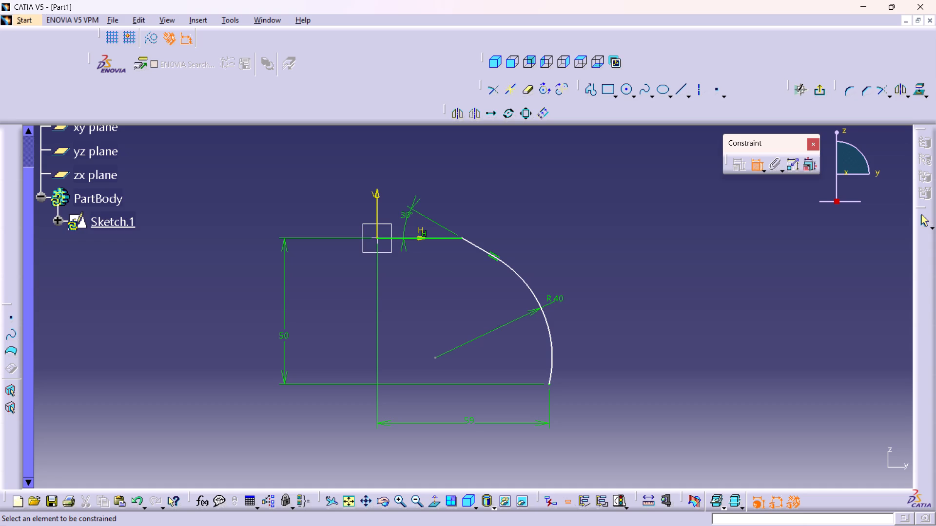
pyautogui.moveTo(432, 318); pyautogui.dragTo(440, 305, button='middle')
pyautogui.rightClick(432, 318)
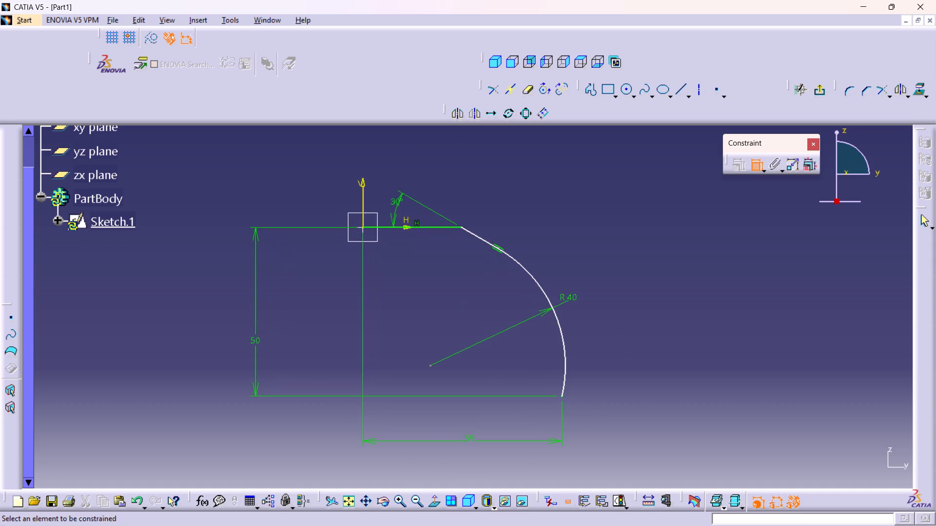
pyautogui.moveTo(468, 305); pyautogui.dragTo(531, 296, button='middle')
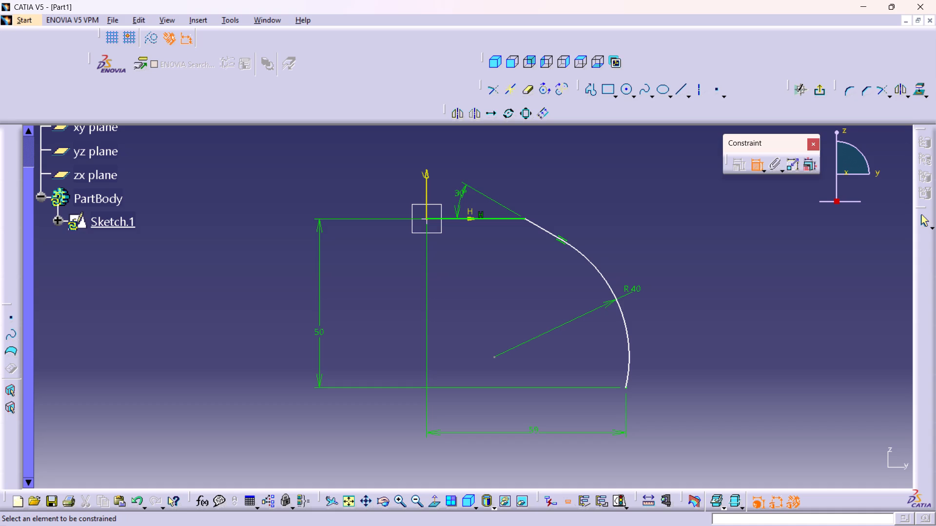
pyautogui.moveTo(535, 293); pyautogui.dragTo(538, 422, button='middle')
pyautogui.scroll(1, 538, 422)
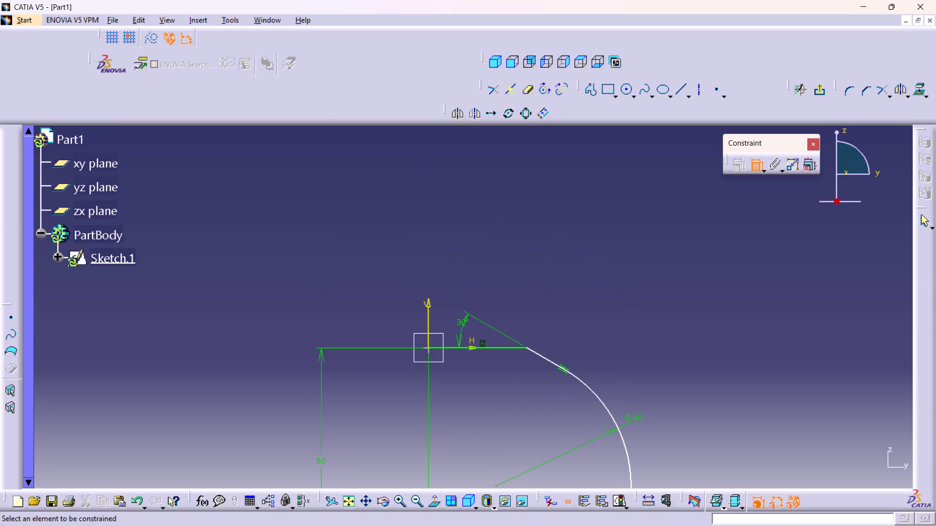
pyautogui.click(493, 346)
pyautogui.click(464, 277)
pyautogui.doubleClick(464, 274)
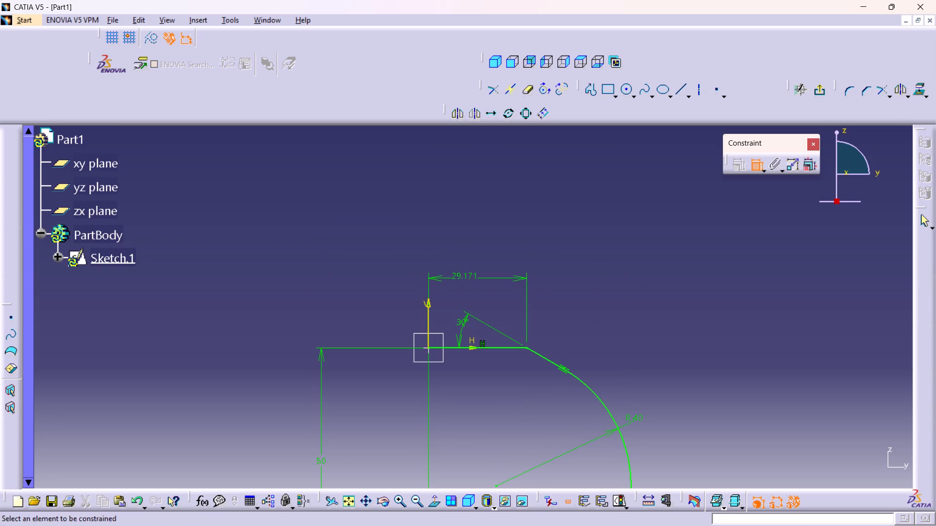
pyautogui.write('30.5')
pyautogui.press('Return')
# Exit Sketch.1 and return to the 3D surface design environment.
pyautogui.moveTo(519, 359); pyautogui.dragTo(498, 290, button='middle')
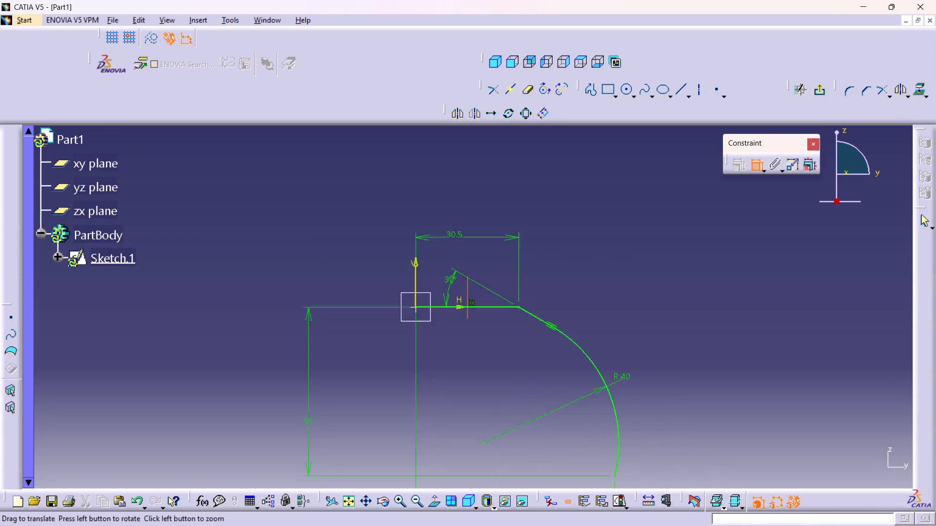
pyautogui.moveTo(498, 290); pyautogui.dragTo(489, 288, button='middle')
pyautogui.rightClick(489, 271)
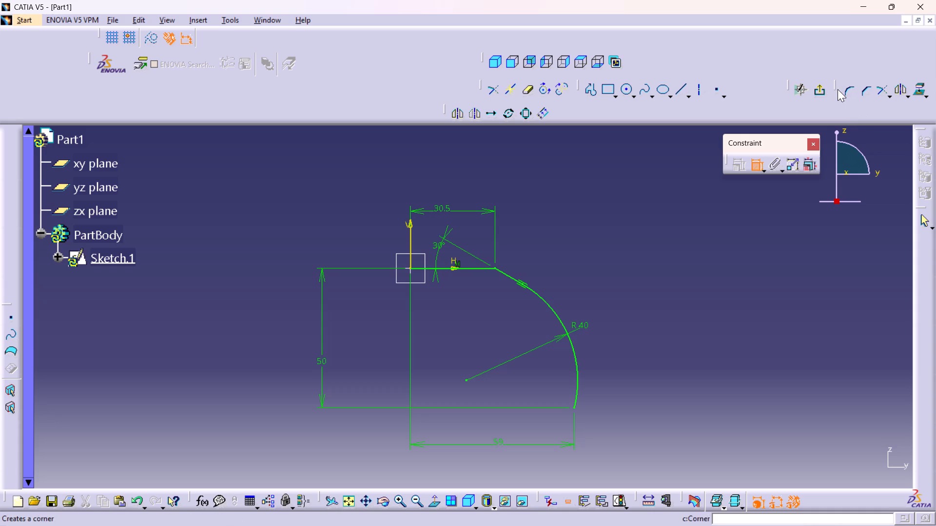
pyautogui.click(816, 89)
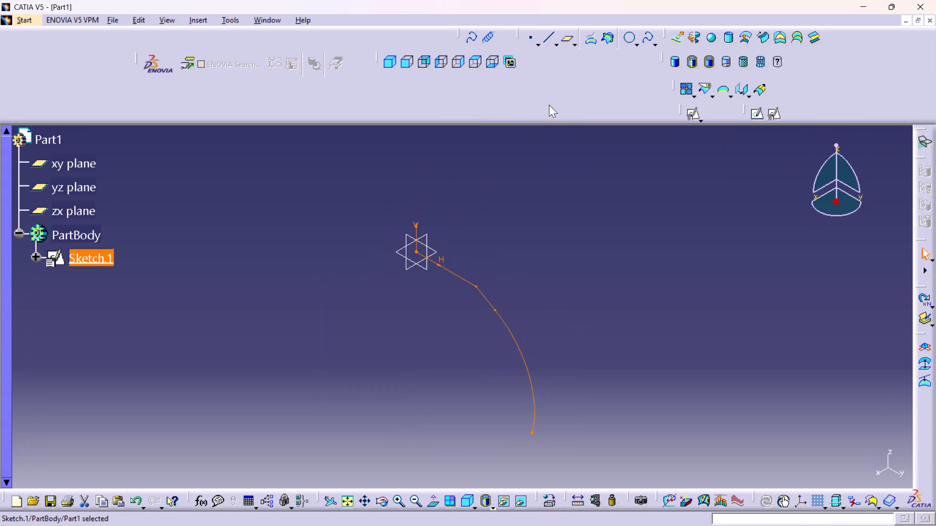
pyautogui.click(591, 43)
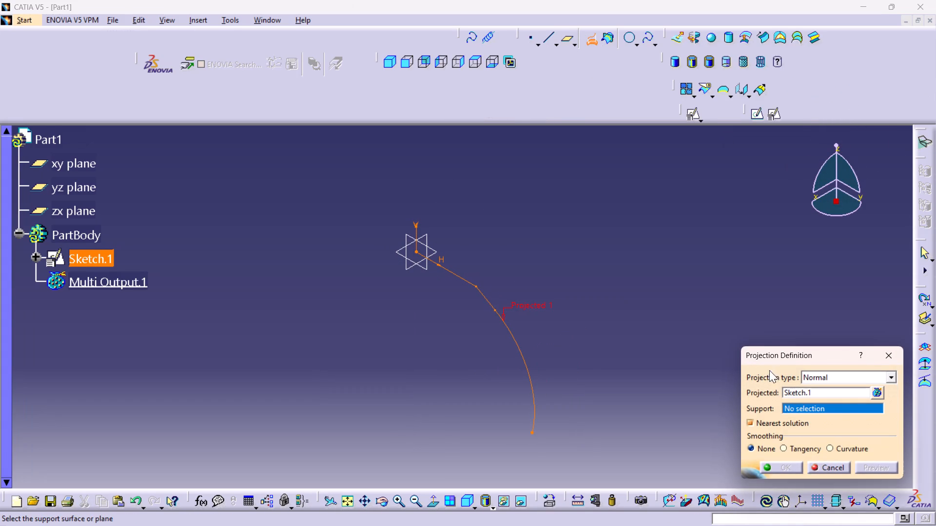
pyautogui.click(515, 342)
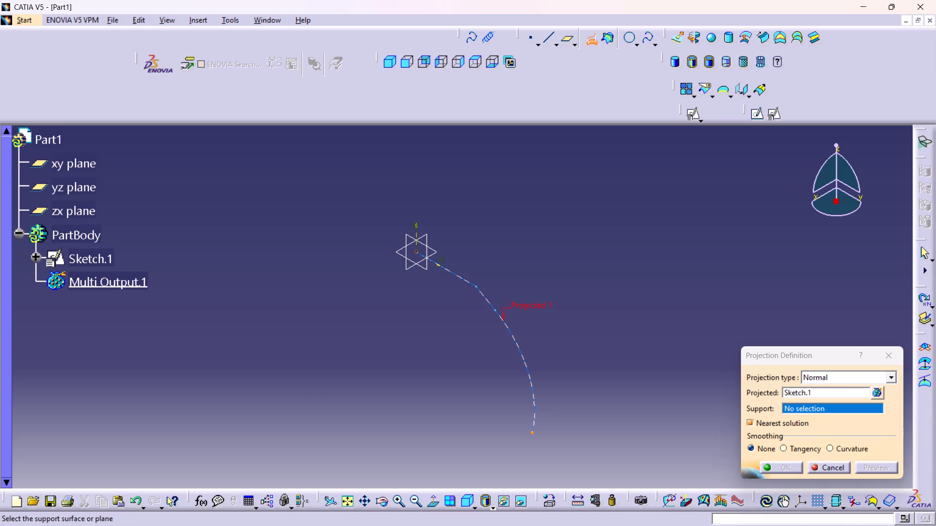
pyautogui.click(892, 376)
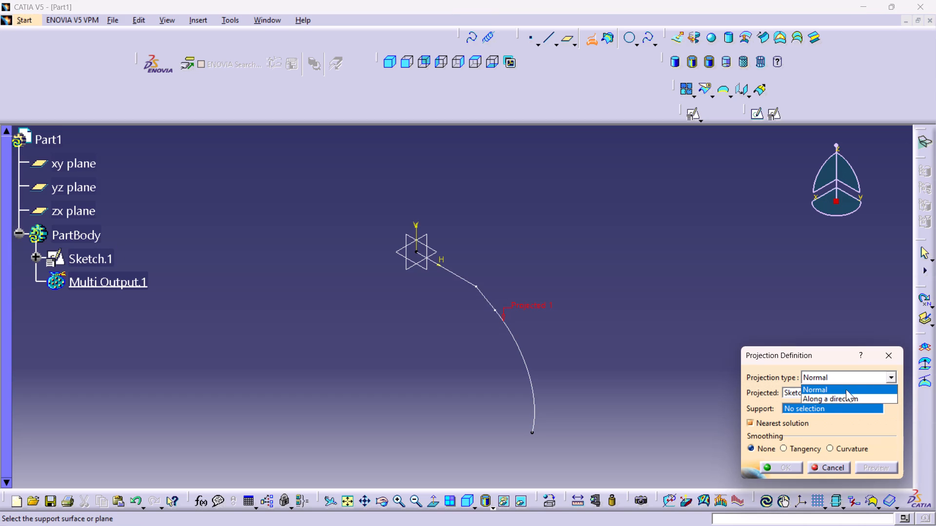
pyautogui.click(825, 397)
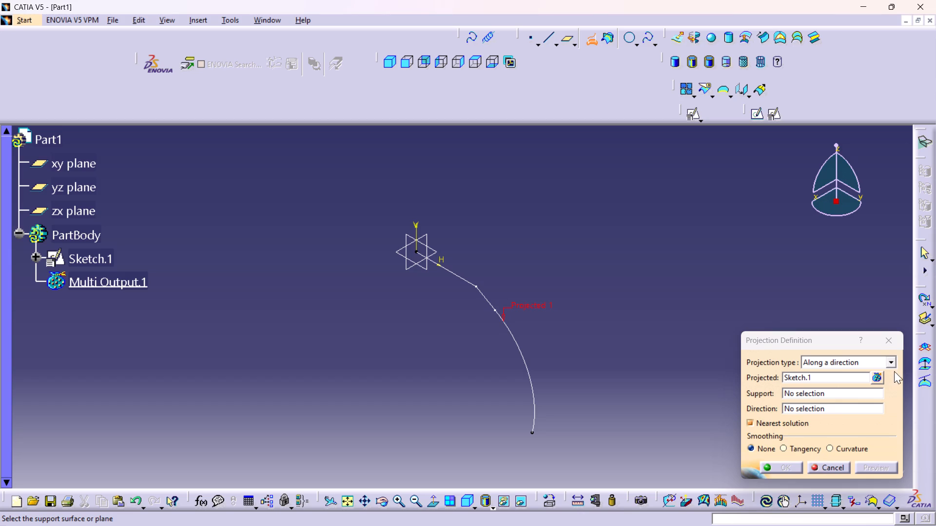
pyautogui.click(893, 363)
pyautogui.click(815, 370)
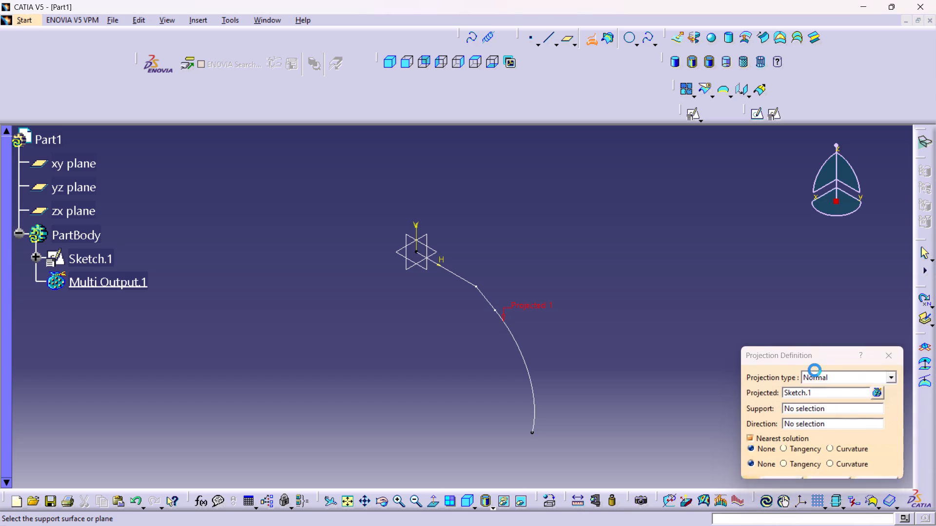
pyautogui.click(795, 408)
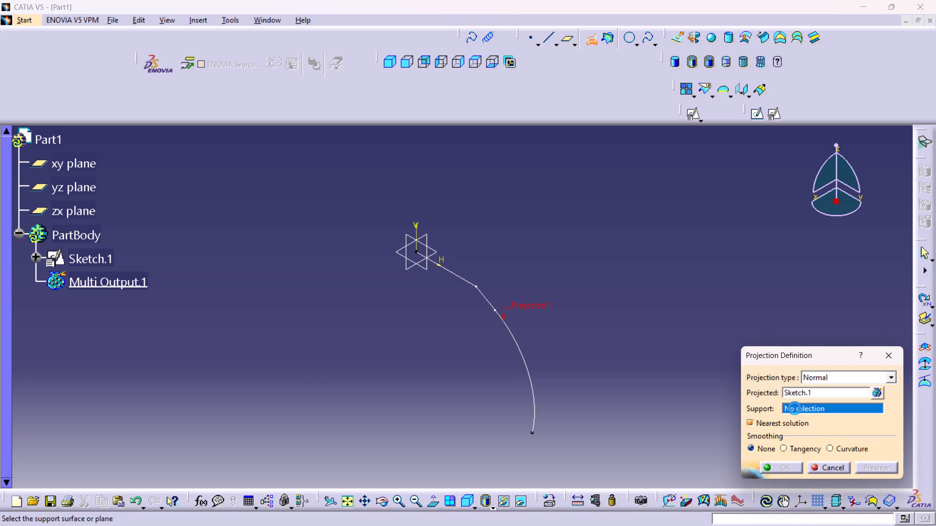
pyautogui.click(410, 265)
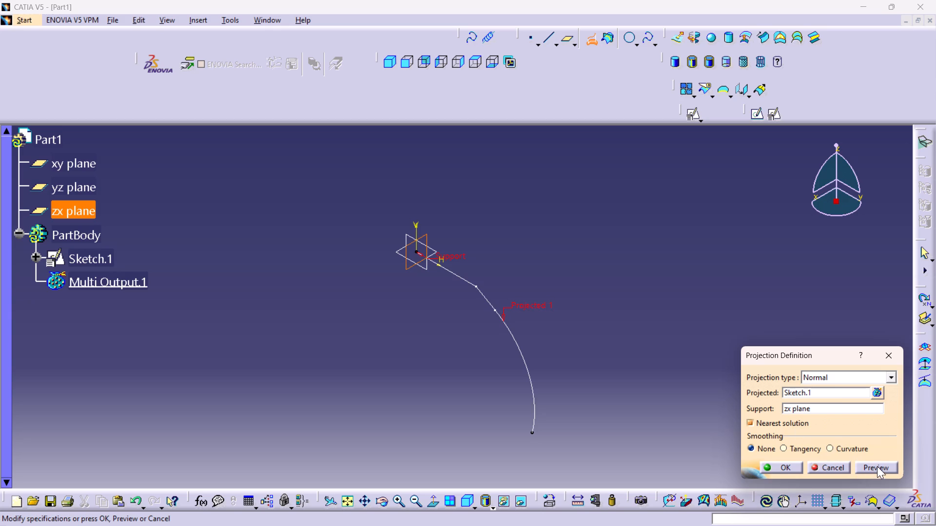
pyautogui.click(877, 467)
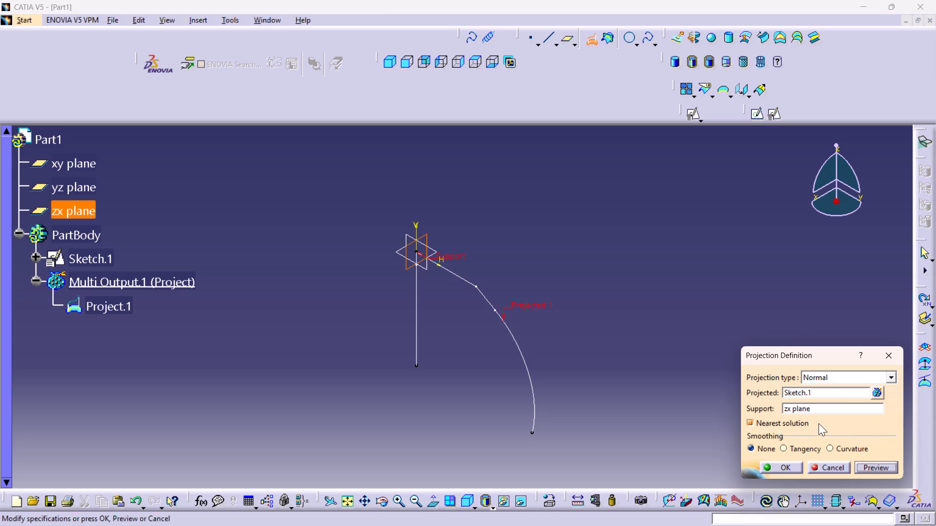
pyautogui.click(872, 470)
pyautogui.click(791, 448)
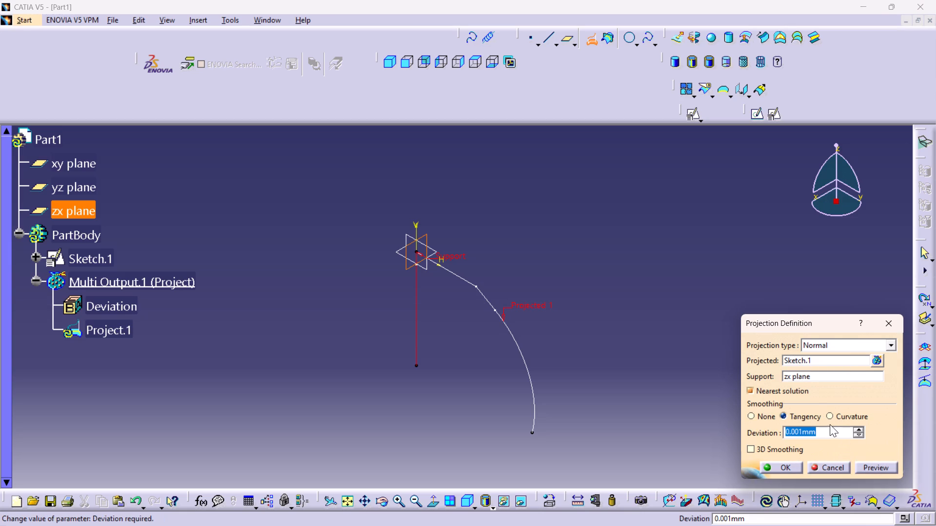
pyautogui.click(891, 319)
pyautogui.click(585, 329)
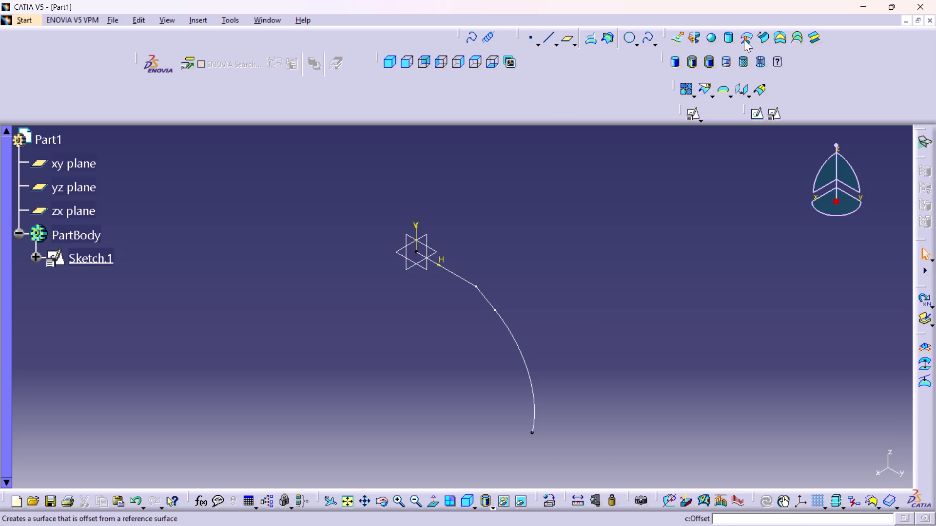
# Extrude Sketch.1 as a surface along its default normal direction, with mirrored extent and a 35 mm limit.
pyautogui.click(679, 35)
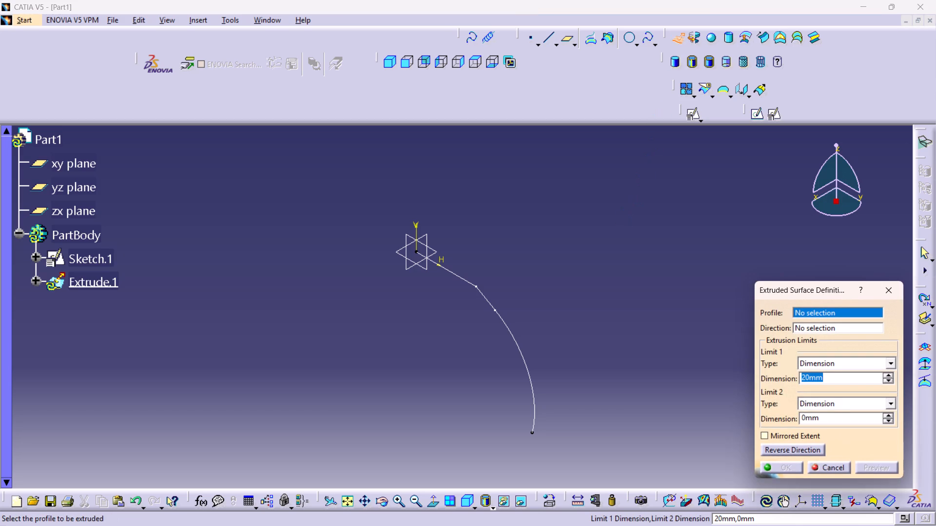
pyautogui.click(508, 326)
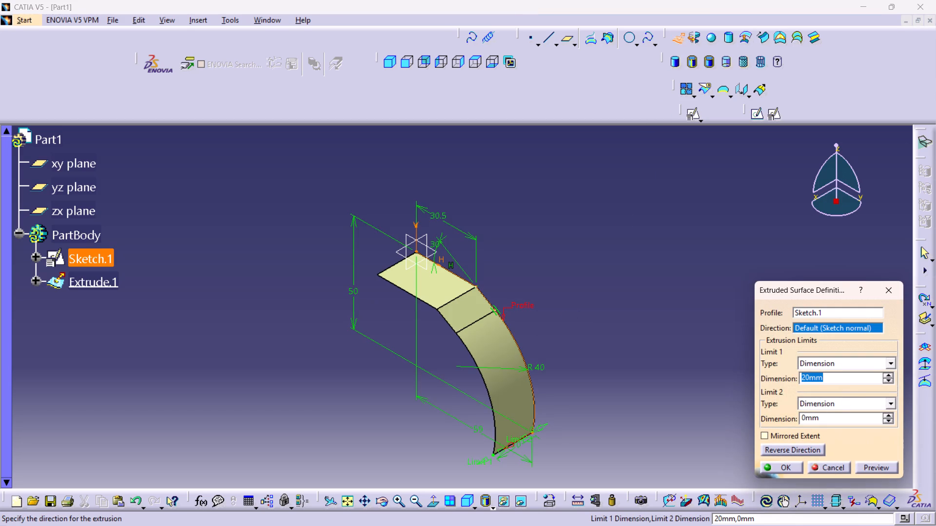
pyautogui.click(767, 434)
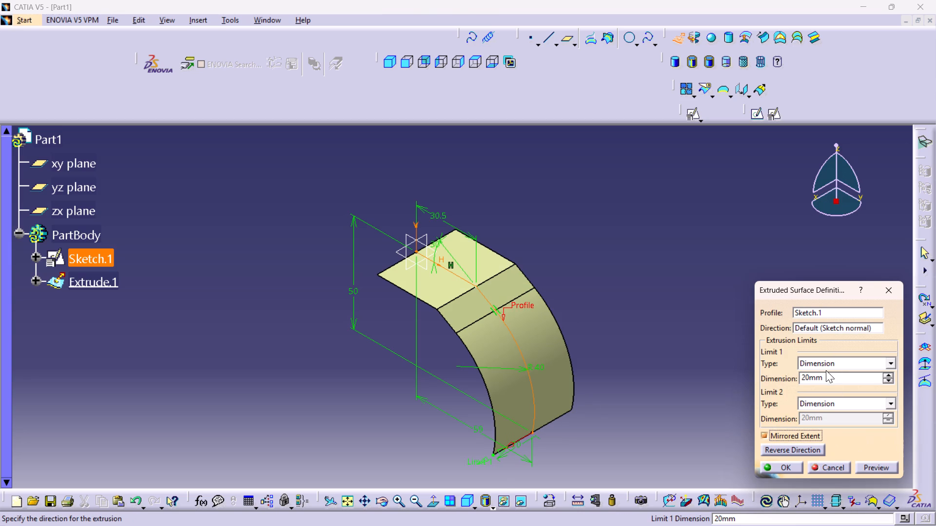
pyautogui.doubleClick(826, 377)
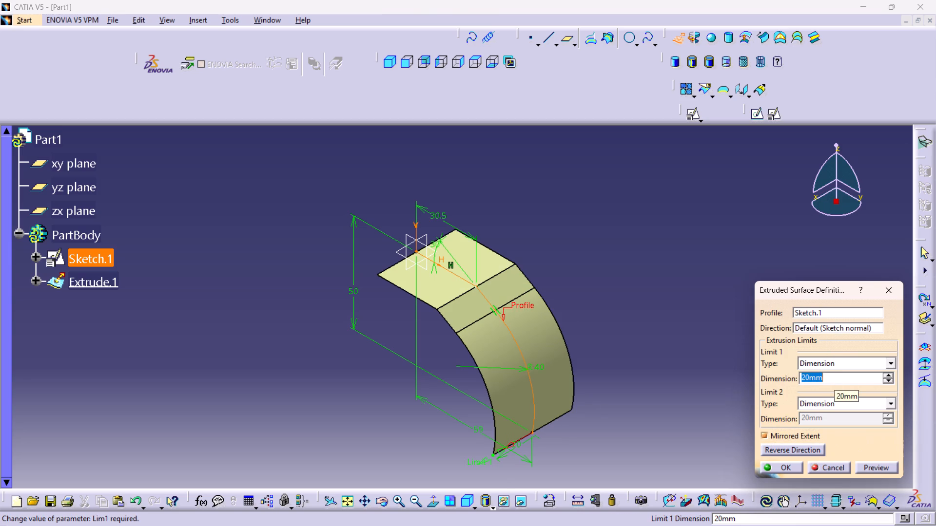
pyautogui.write('35')
pyautogui.press('Return')
pyautogui.click(737, 339)
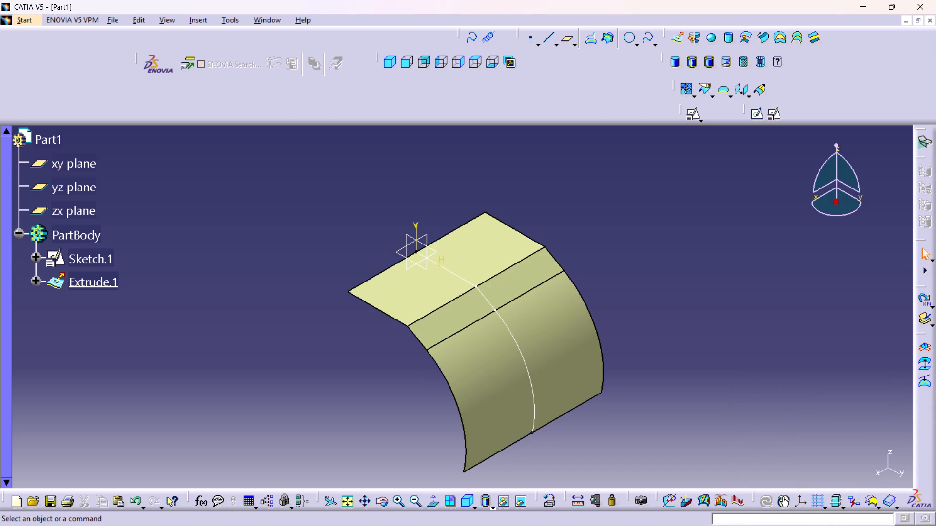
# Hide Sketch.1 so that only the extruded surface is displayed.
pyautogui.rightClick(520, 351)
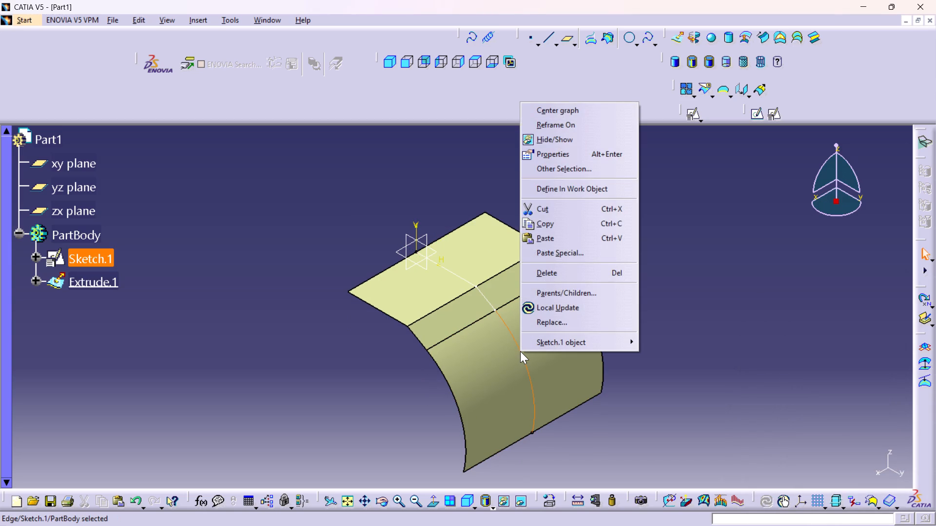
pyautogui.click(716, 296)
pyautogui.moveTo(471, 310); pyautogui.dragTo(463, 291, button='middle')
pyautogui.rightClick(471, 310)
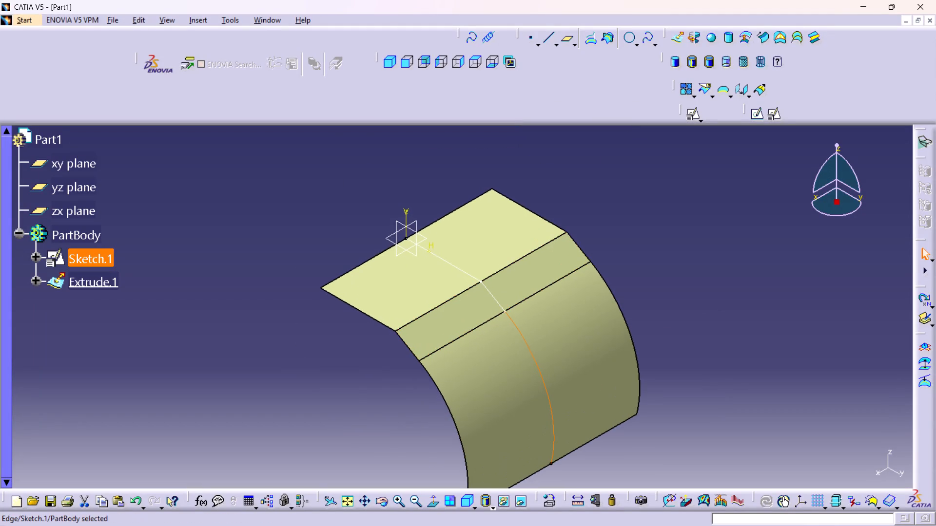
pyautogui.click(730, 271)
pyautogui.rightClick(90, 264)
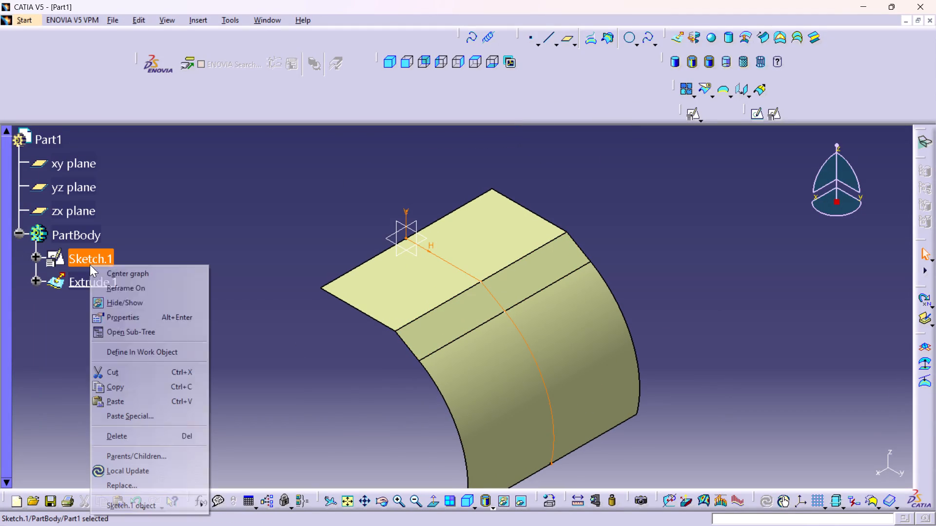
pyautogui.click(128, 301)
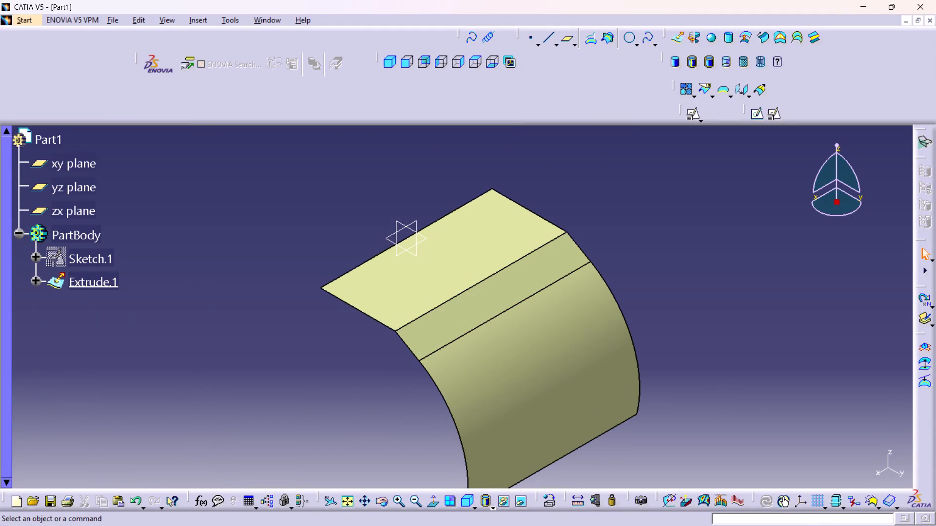
# Examine the extruded surface's shape from several angles and restore the isometric view.
pyautogui.moveTo(312, 395); pyautogui.dragTo(373, 354, button='middle')
pyautogui.moveTo(312, 395); pyautogui.dragTo(373, 354, button='right')
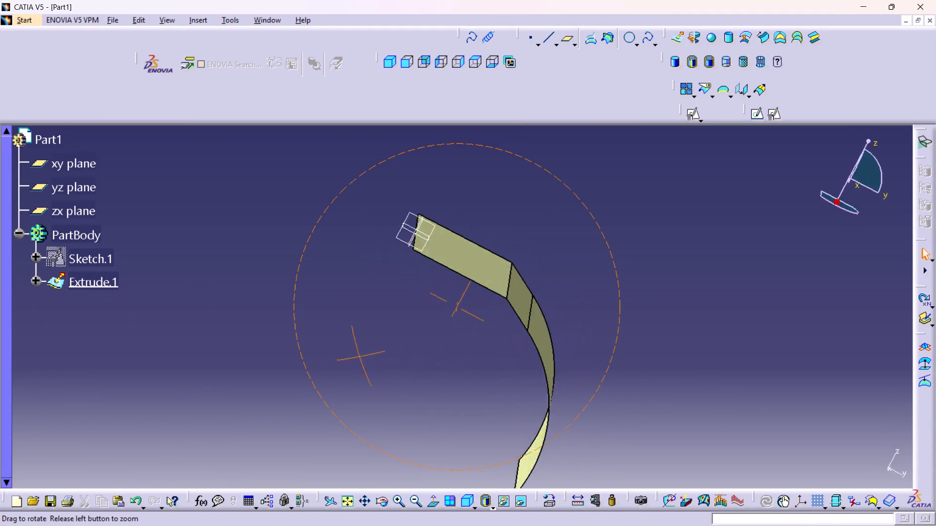
pyautogui.moveTo(373, 354); pyautogui.dragTo(347, 375, button='middle')
pyautogui.moveTo(373, 354); pyautogui.dragTo(347, 375, button='right')
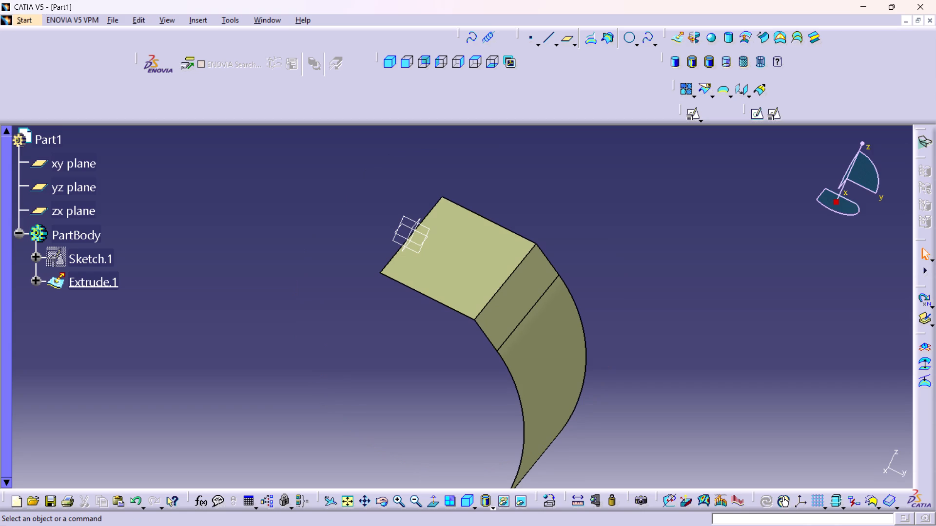
pyautogui.click(387, 61)
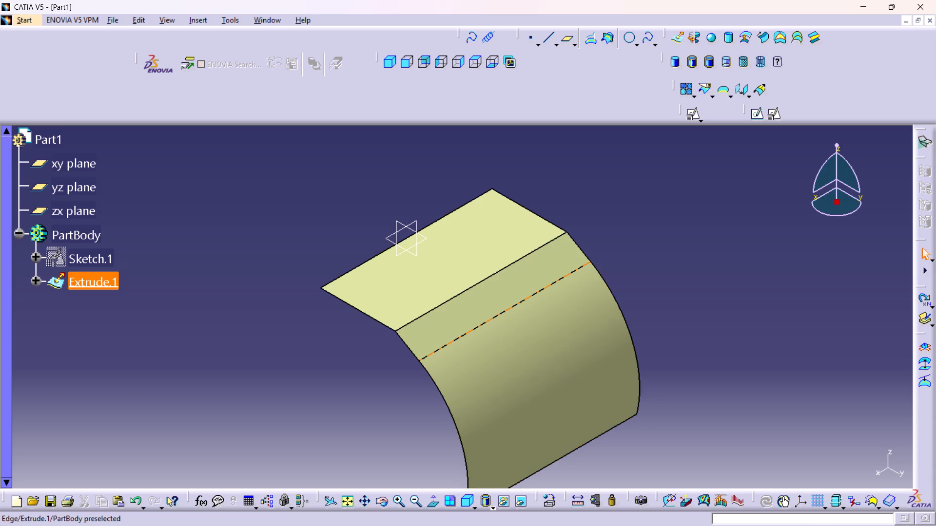
pyautogui.moveTo(509, 378); pyautogui.dragTo(494, 332, button='middle')
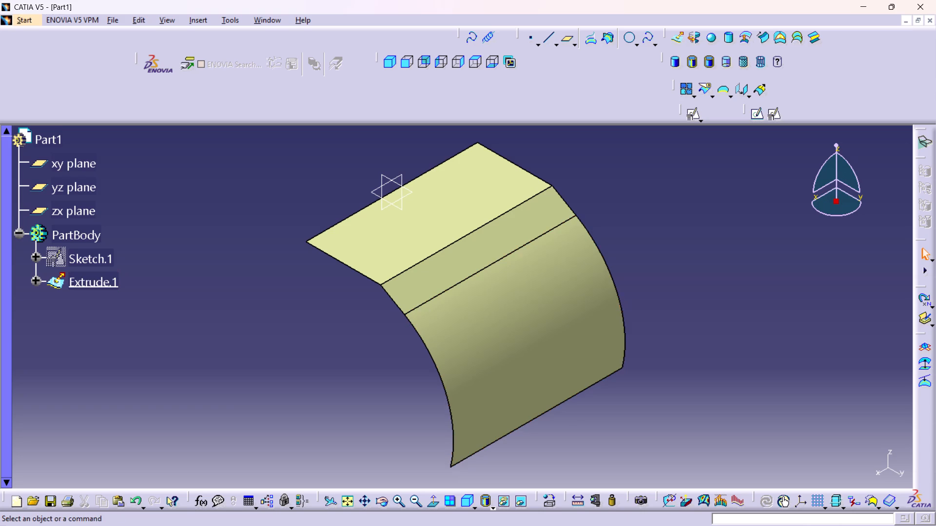
pyautogui.middleClick(567, 406)
pyautogui.rightClick(563, 398)
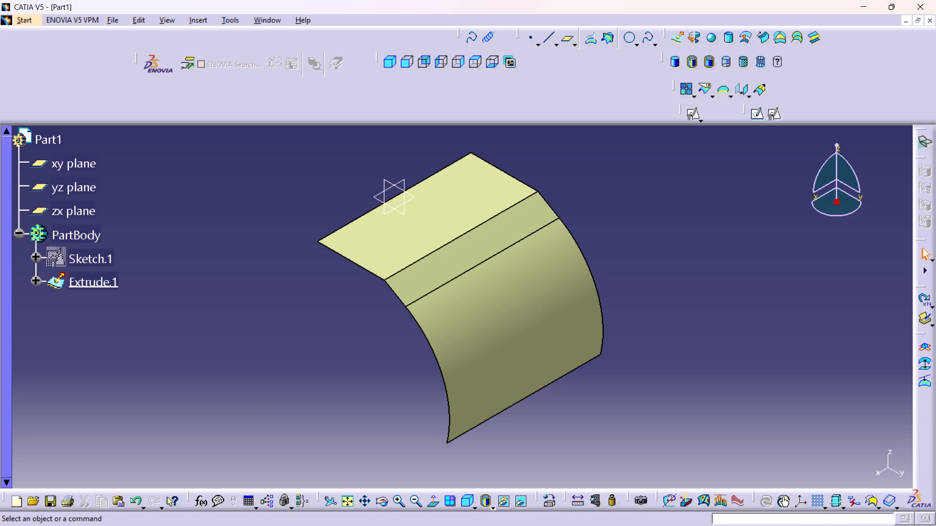
pyautogui.moveTo(351, 356); pyautogui.dragTo(424, 277, button='middle')
pyautogui.moveTo(351, 356); pyautogui.dragTo(424, 277, button='right')
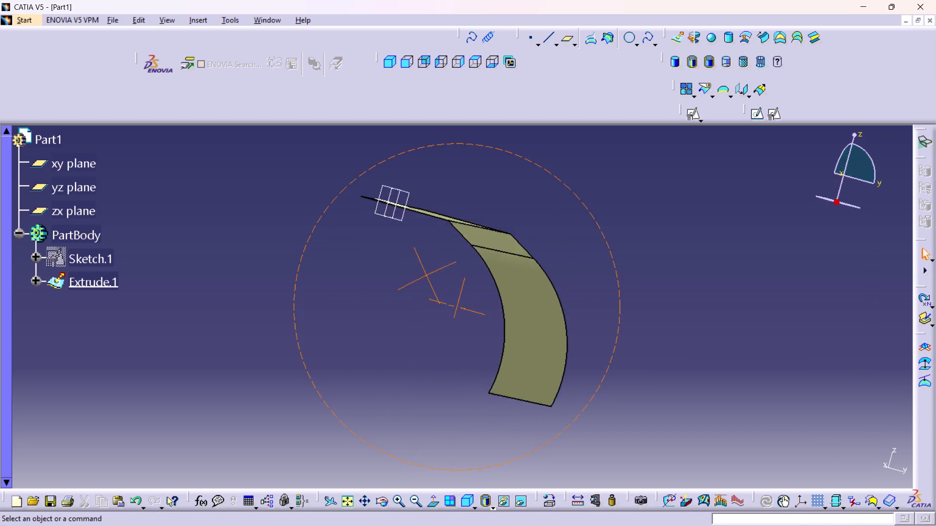
pyautogui.moveTo(424, 277); pyautogui.dragTo(413, 339, button='middle')
pyautogui.moveTo(424, 277); pyautogui.dragTo(387, 341, button='right')
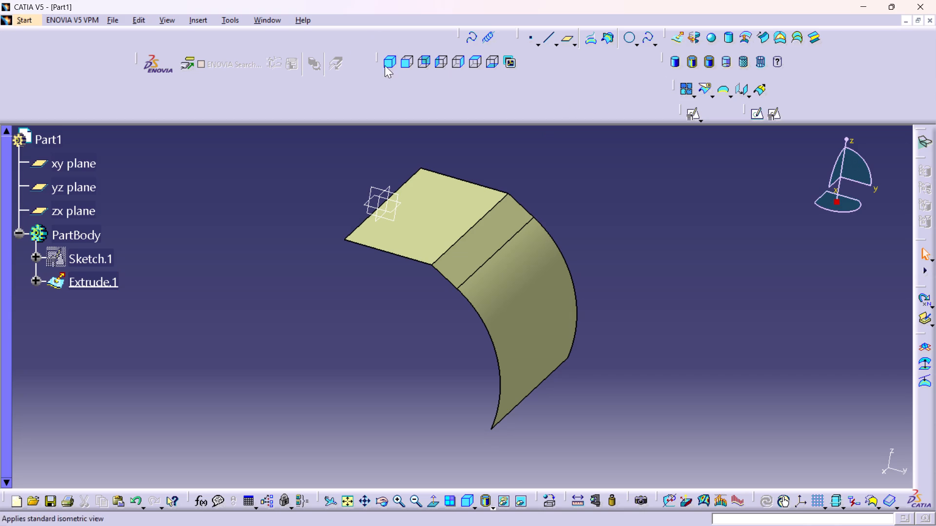
pyautogui.click(385, 63)
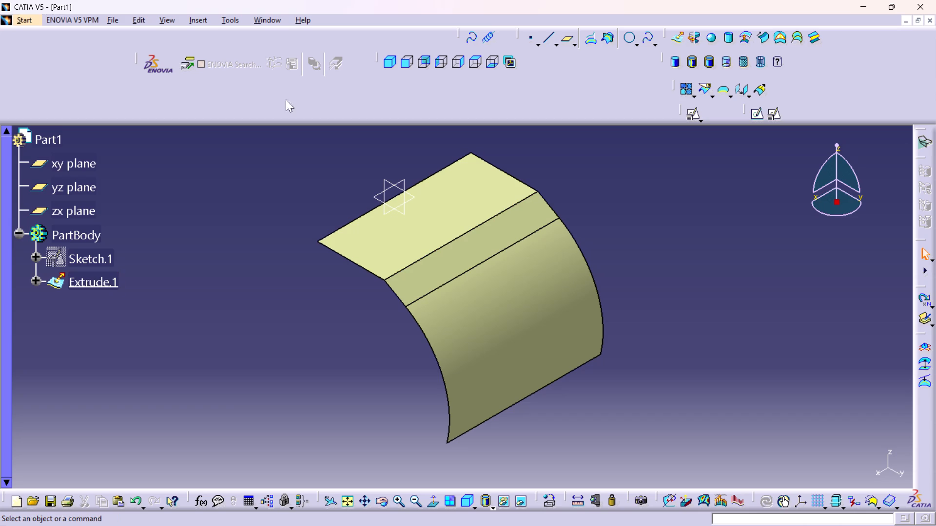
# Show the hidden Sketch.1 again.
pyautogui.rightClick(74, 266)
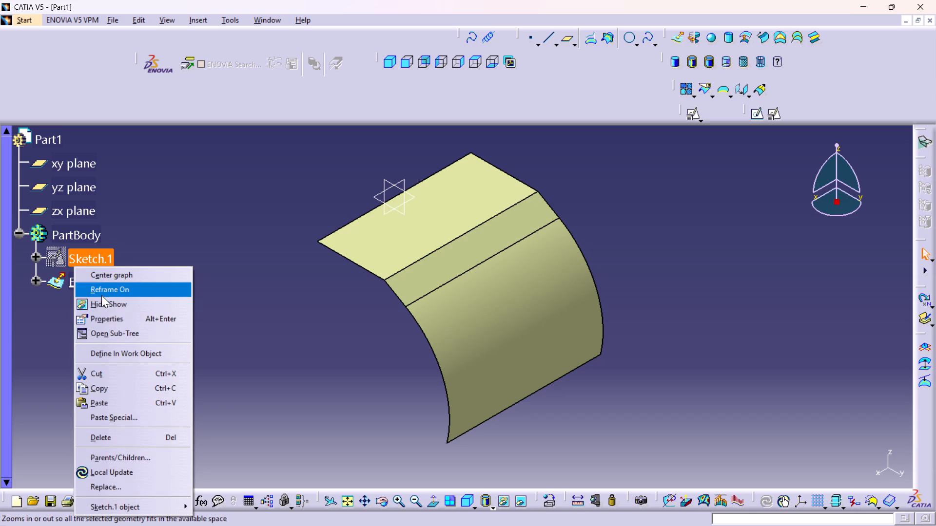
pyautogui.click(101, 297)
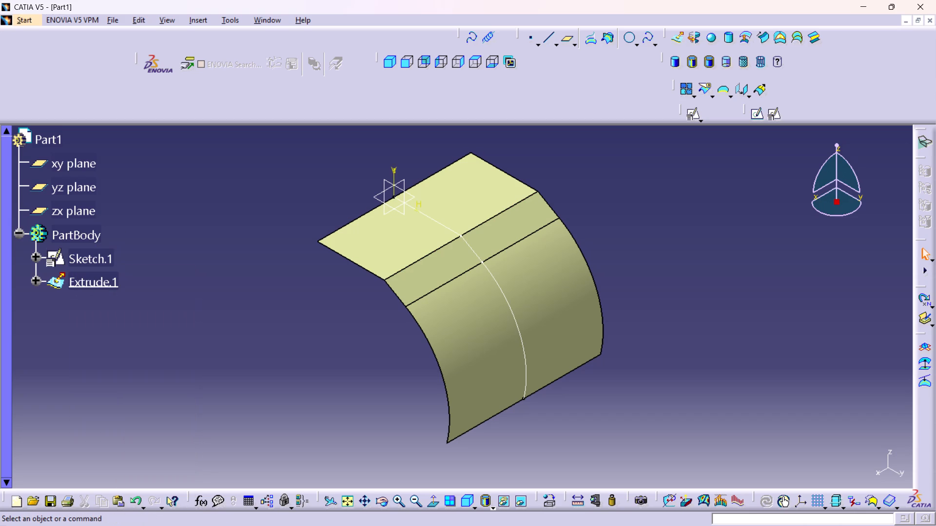
# Reopen Sketch.1 for editing and delete the 59 mm horizontal and 50 mm vertical dimensions of the arc's lower endpoint.
pyautogui.doubleClick(96, 259)
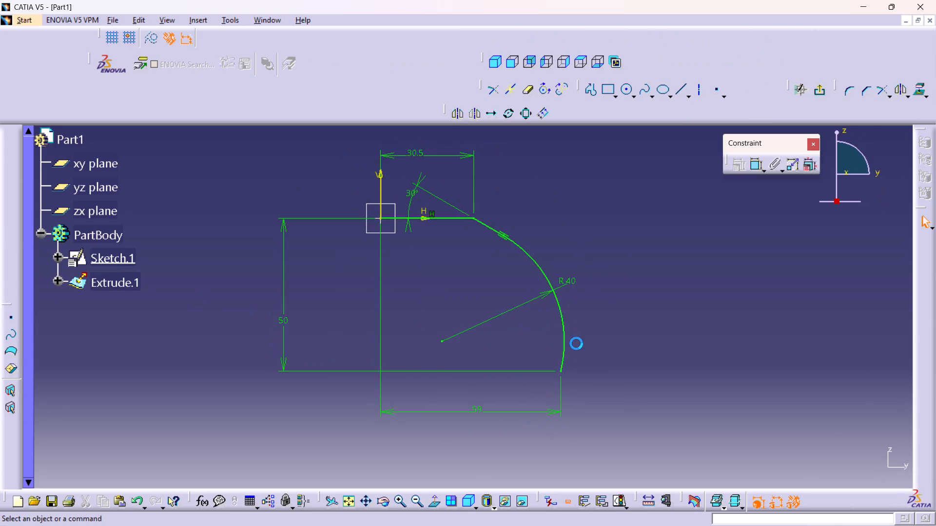
pyautogui.moveTo(576, 343); pyautogui.dragTo(578, 276, button='middle')
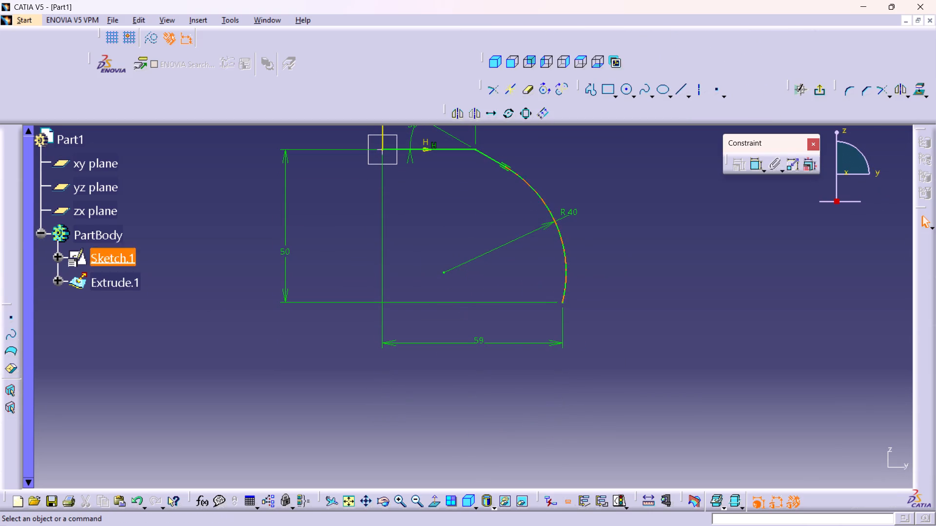
pyautogui.rightClick(482, 339)
pyautogui.click(509, 312)
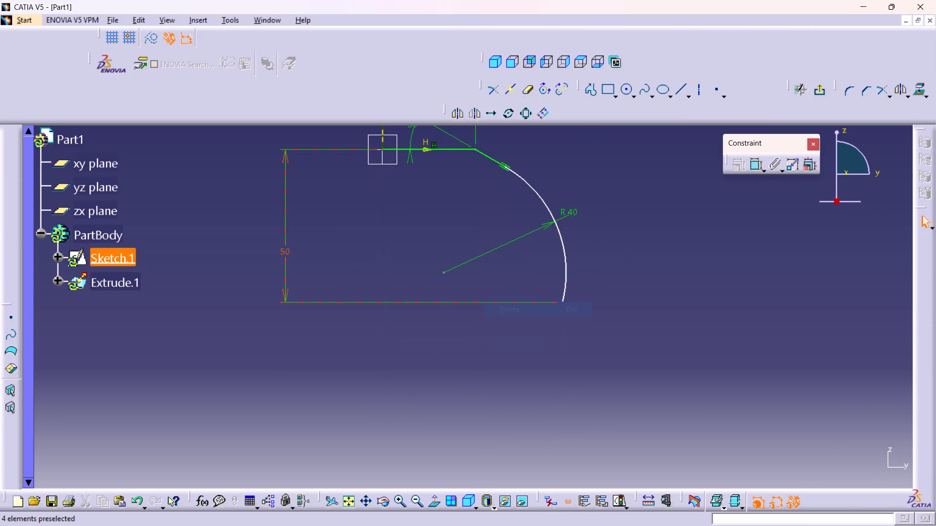
pyautogui.rightClick(285, 253)
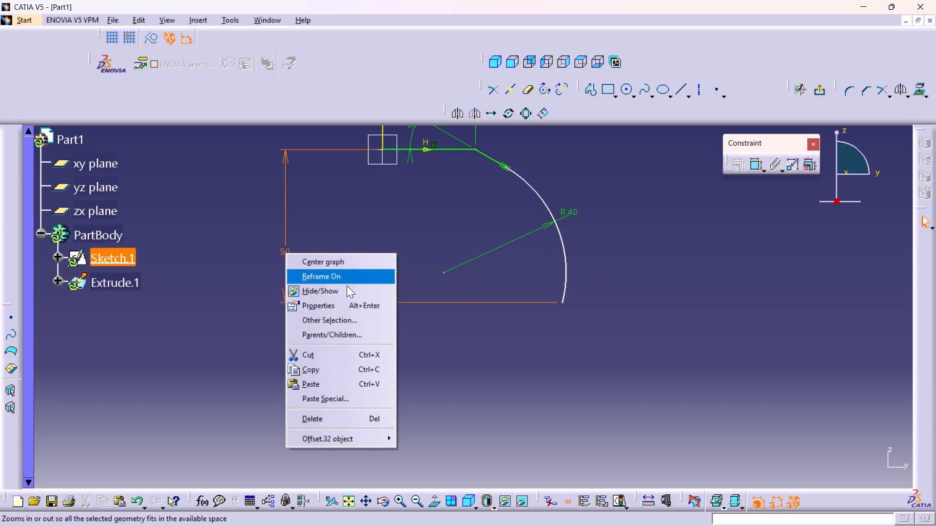
pyautogui.click(325, 415)
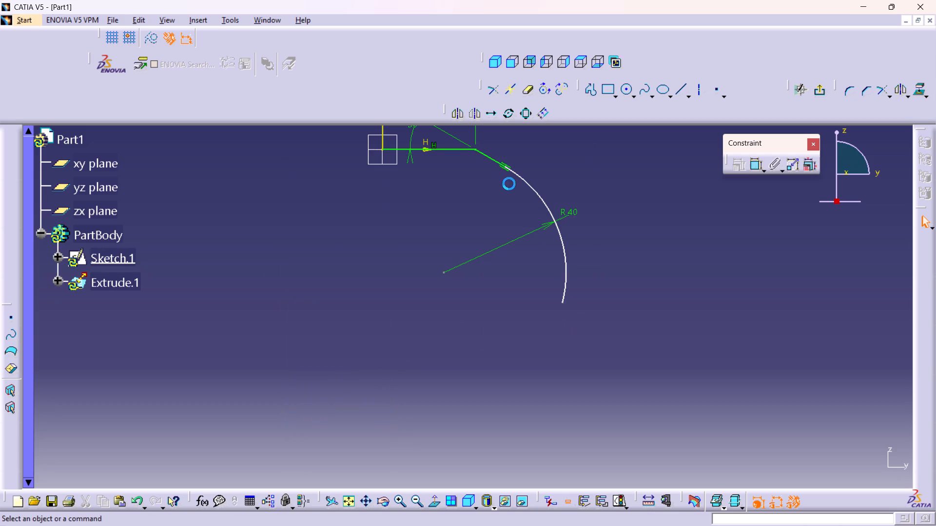
# Draw a short vertical profile line downward from the arc's lower endpoint and end the profile there.
pyautogui.moveTo(466, 197); pyautogui.dragTo(447, 252, button='middle')
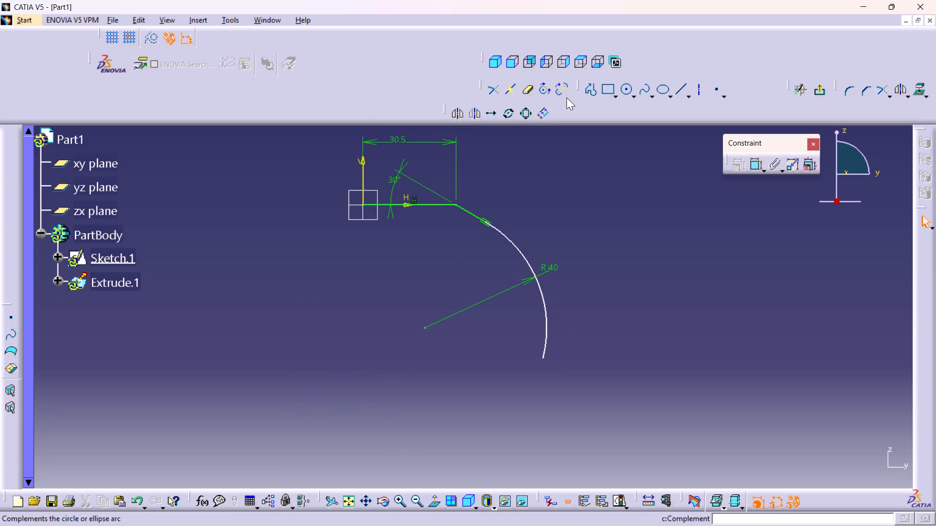
pyautogui.doubleClick(593, 90)
pyautogui.moveTo(589, 333); pyautogui.dragTo(606, 266, button='middle')
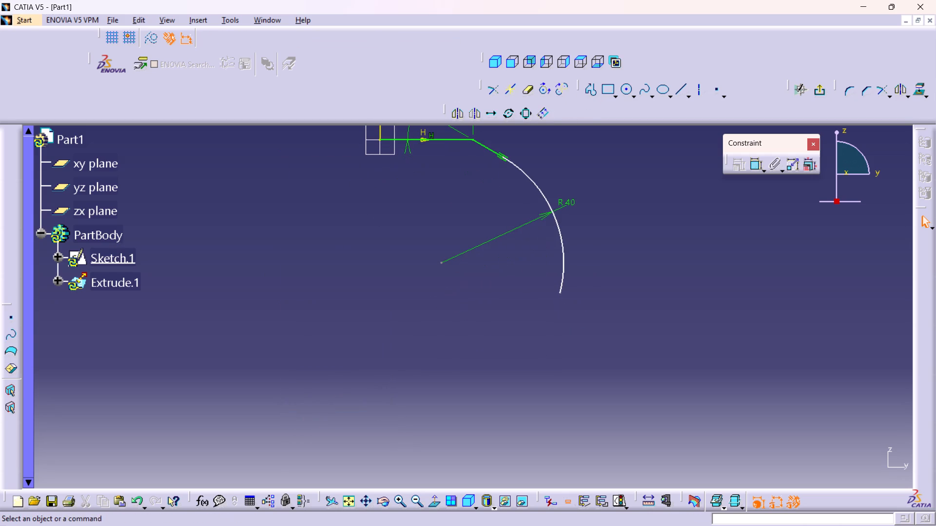
pyautogui.click(559, 293)
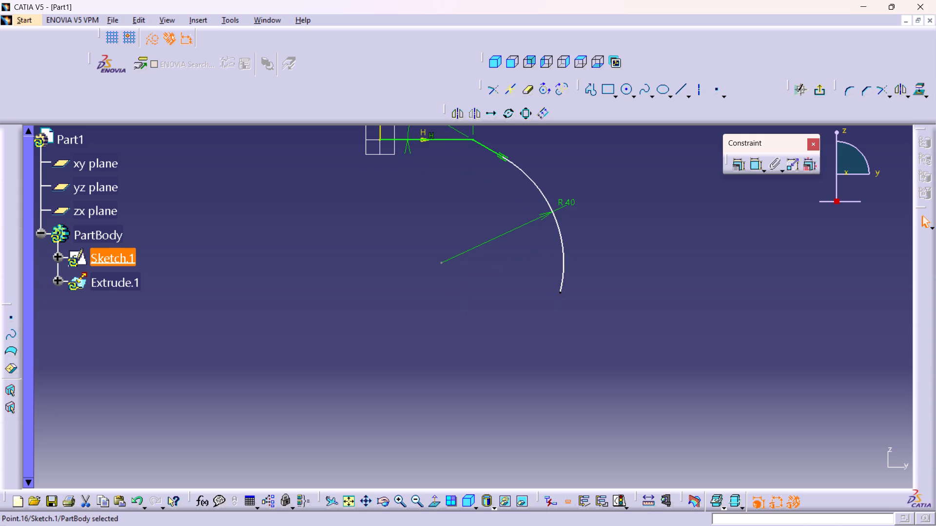
pyautogui.doubleClick(593, 93)
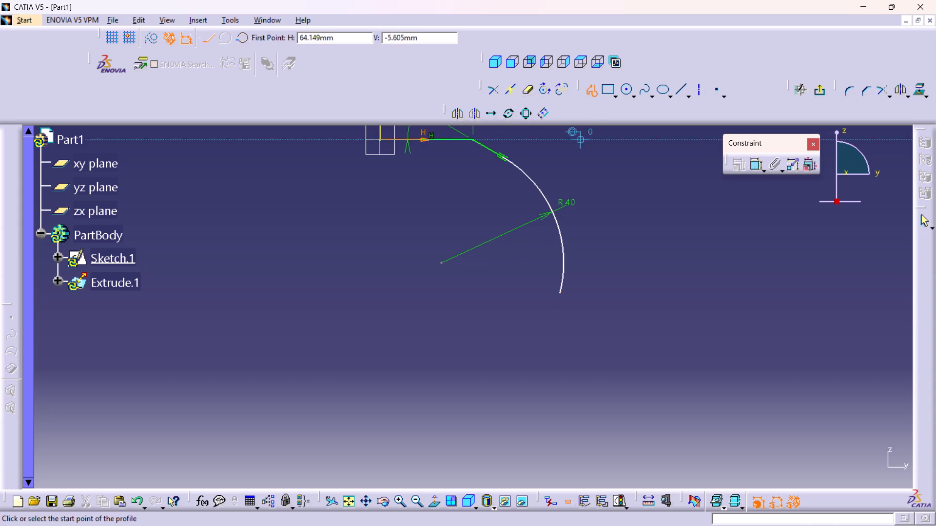
pyautogui.click(559, 295)
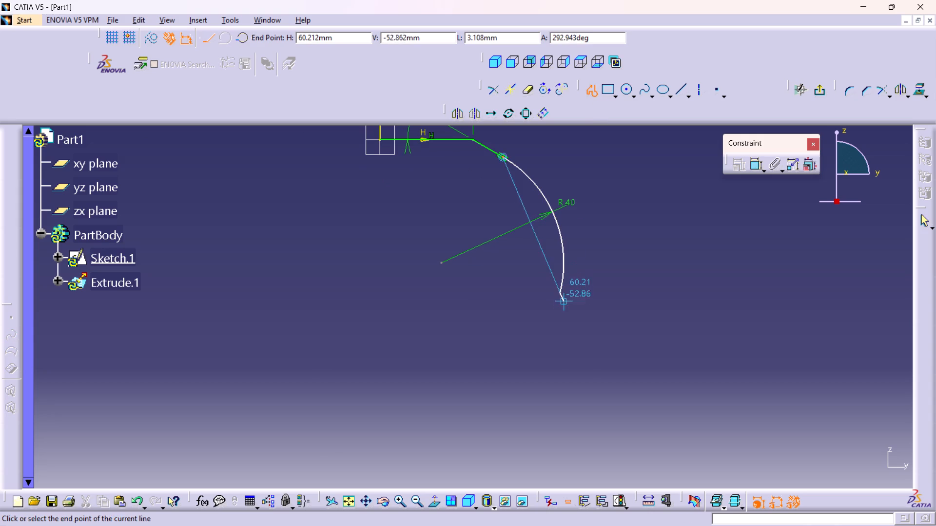
pyautogui.click(561, 316)
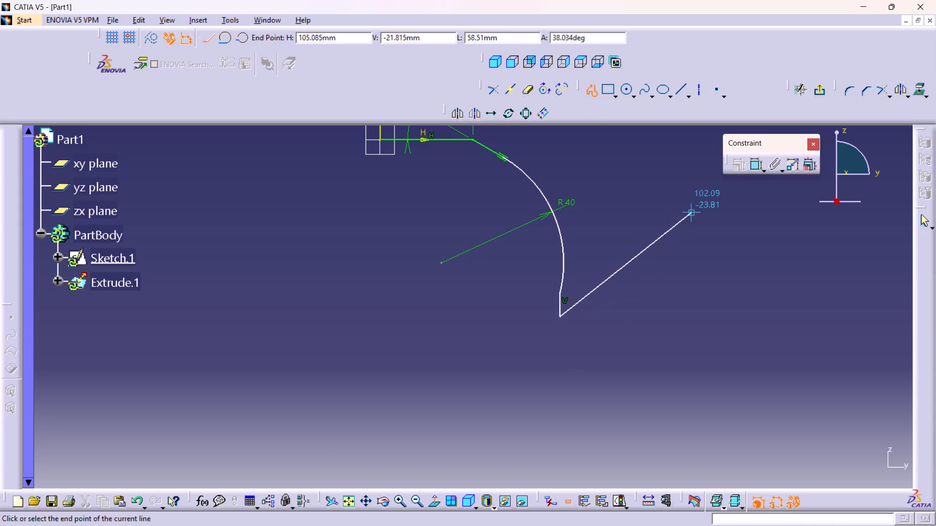
pyautogui.moveTo(923, 221); pyautogui.dragTo(902, 231)
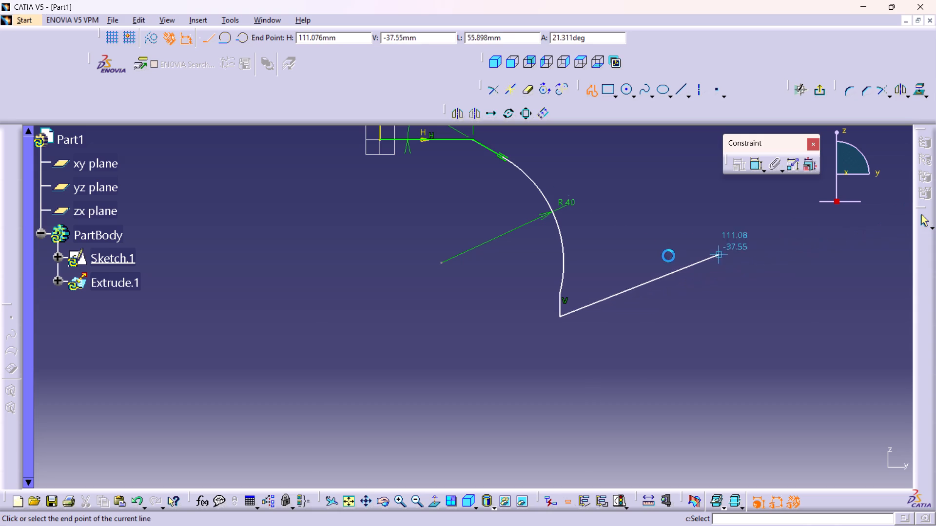
pyautogui.click(926, 220)
pyautogui.click(673, 220)
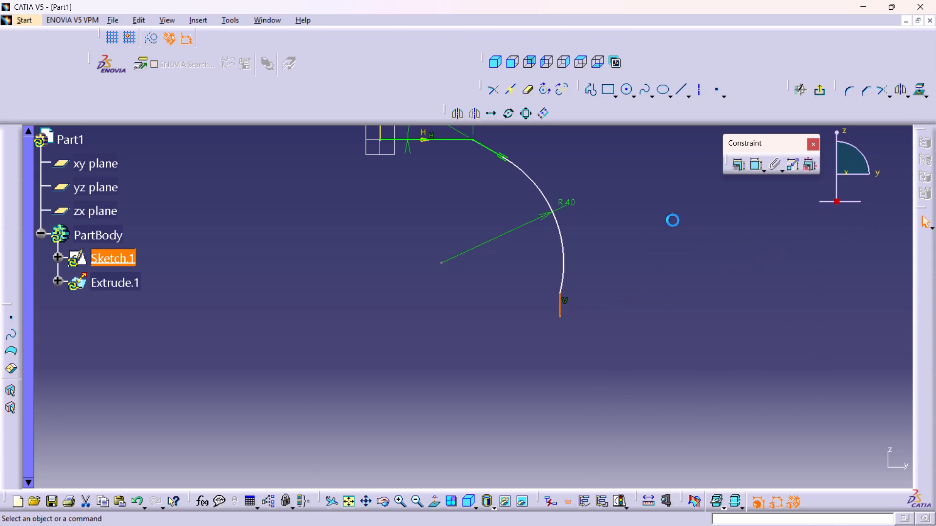
# Reshape the R40 arc by moving it freehand so the vertical line beneath it becomes longer.
pyautogui.moveTo(575, 220); pyautogui.dragTo(592, 248, button='middle')
pyautogui.moveTo(572, 249); pyautogui.dragTo(574, 213)
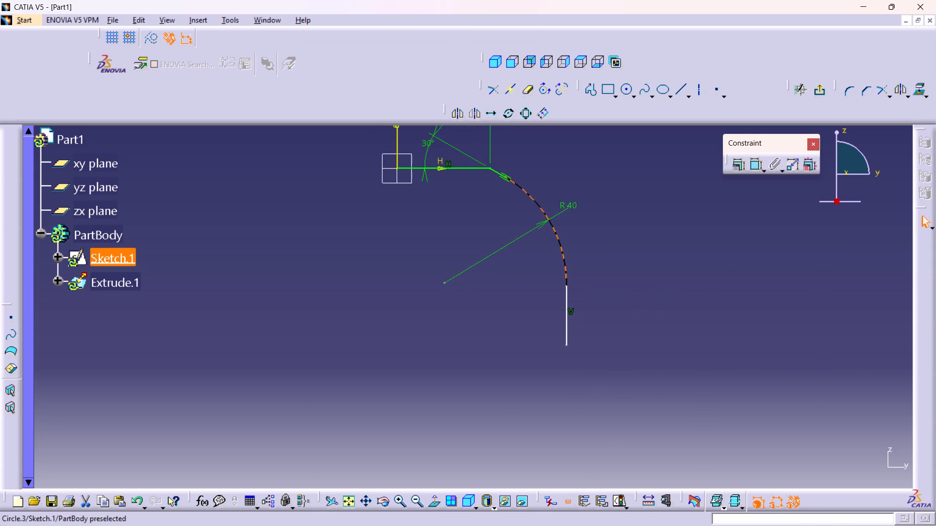
pyautogui.moveTo(574, 213); pyautogui.dragTo(573, 209)
pyautogui.moveTo(618, 263); pyautogui.dragTo(637, 231, button='middle')
pyautogui.moveTo(602, 225); pyautogui.dragTo(606, 234, button='middle')
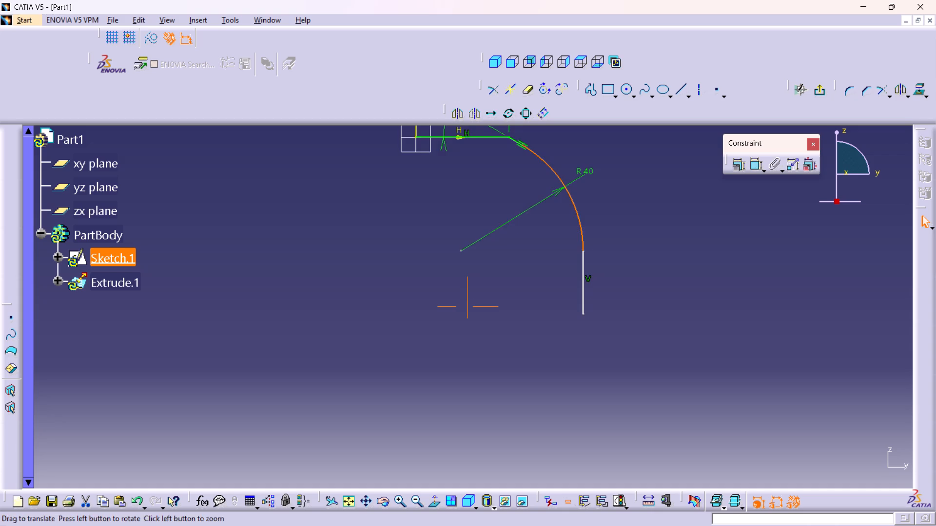
pyautogui.moveTo(606, 234); pyautogui.dragTo(615, 262, button='middle')
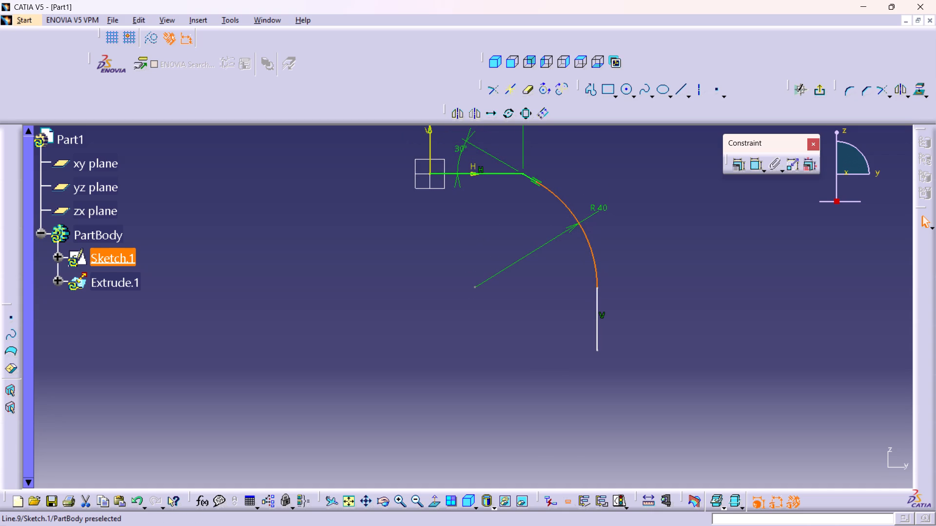
pyautogui.click(747, 198)
# Apply a tangency constraint between the vertical line and the R40 arc.
pyautogui.doubleClick(755, 167)
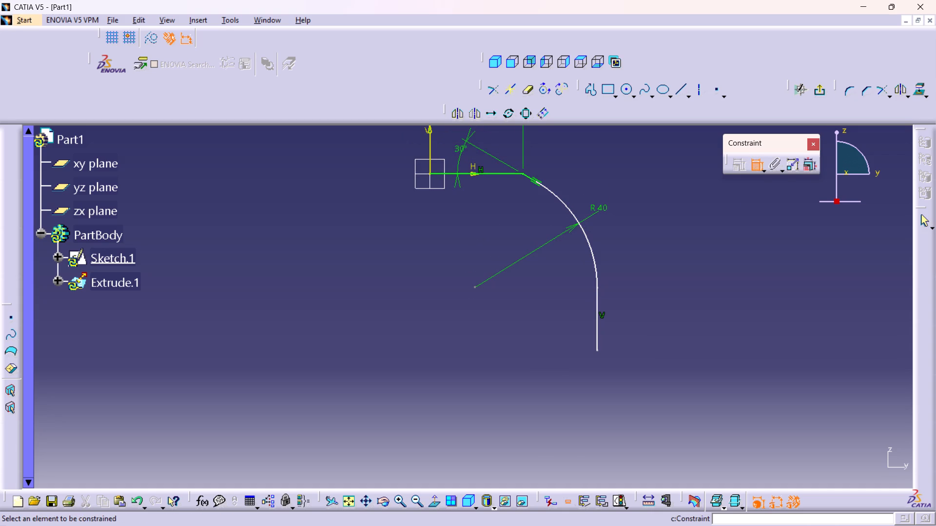
pyautogui.click(598, 300)
pyautogui.click(592, 256)
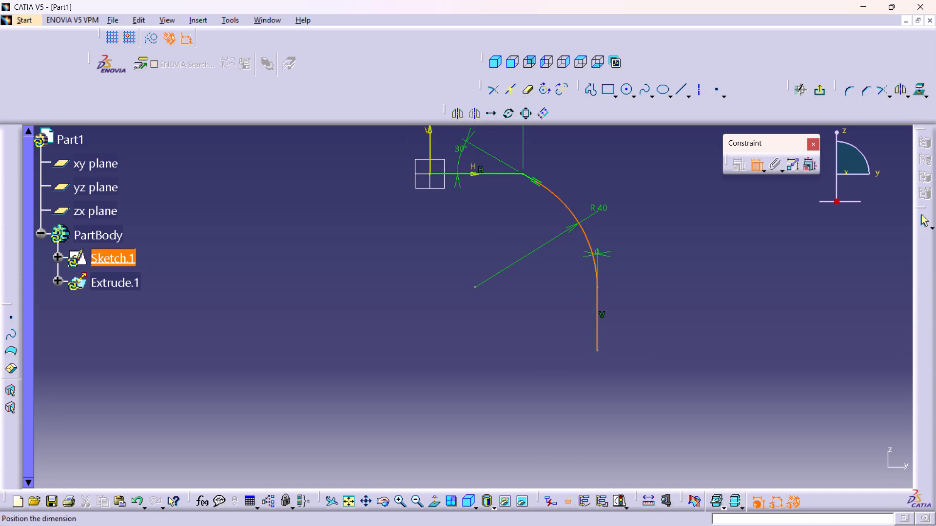
pyautogui.rightClick(646, 265)
pyautogui.click(672, 319)
# Dimension the vertical distance from the sketch origin to the vertical line's lower endpoint as 50 mm.
pyautogui.moveTo(626, 270); pyautogui.dragTo(625, 263, button='middle')
pyautogui.rightClick(626, 270)
pyautogui.moveTo(643, 261); pyautogui.dragTo(649, 272, button='middle')
pyautogui.rightClick(643, 261)
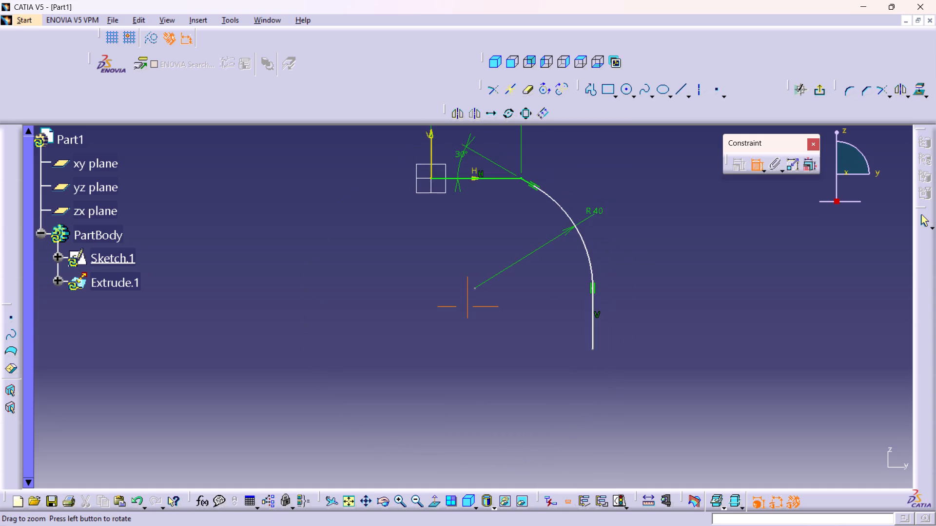
pyautogui.moveTo(649, 272); pyautogui.dragTo(642, 239, button='middle')
pyautogui.moveTo(584, 251); pyautogui.dragTo(583, 274, button='middle')
pyautogui.rightClick(583, 252)
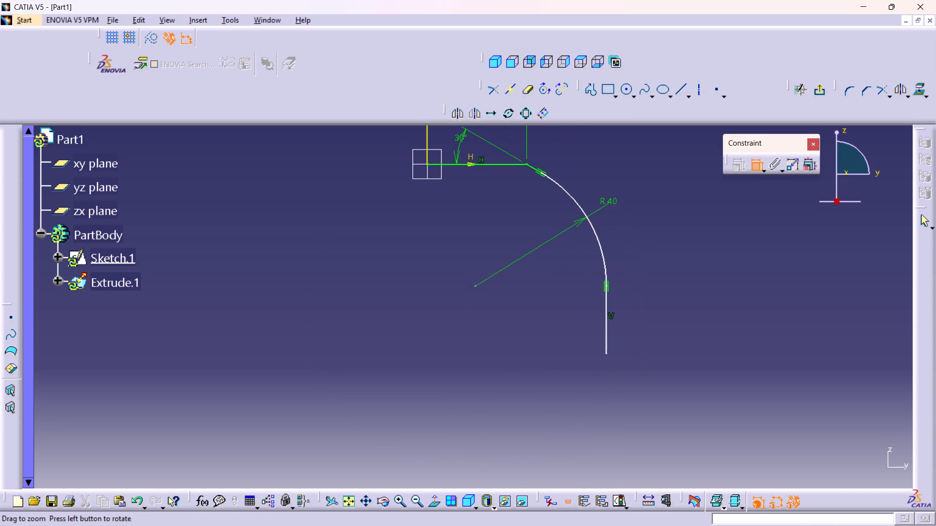
pyautogui.click(605, 353)
pyautogui.click(427, 164)
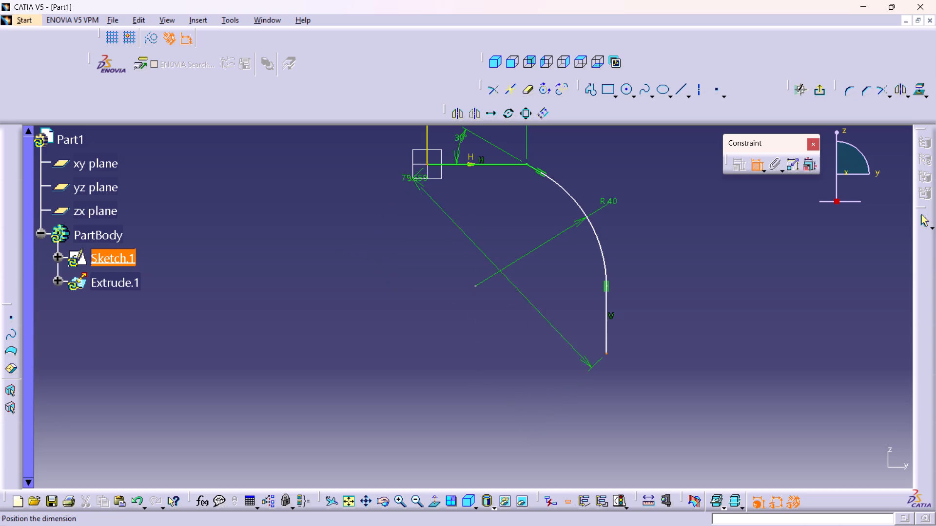
pyautogui.rightClick(340, 242)
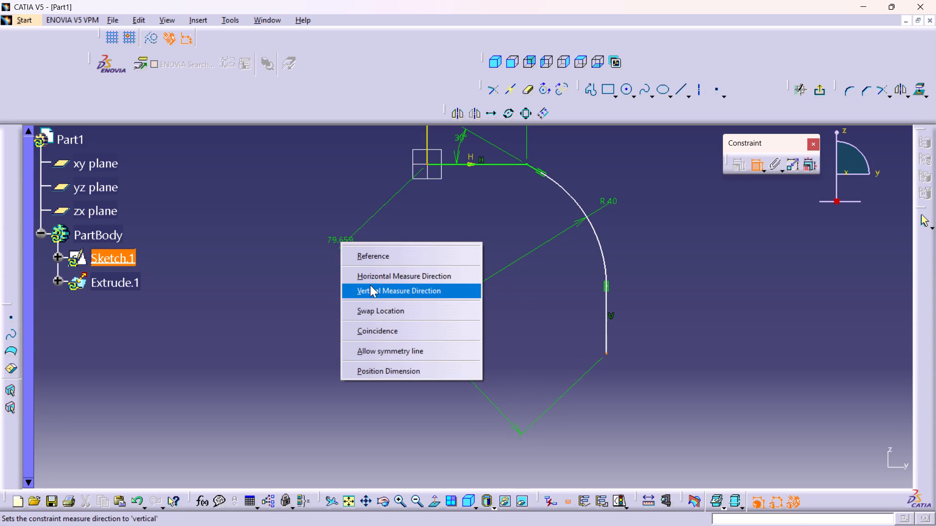
pyautogui.click(364, 292)
pyautogui.click(339, 245)
pyautogui.doubleClick(331, 242)
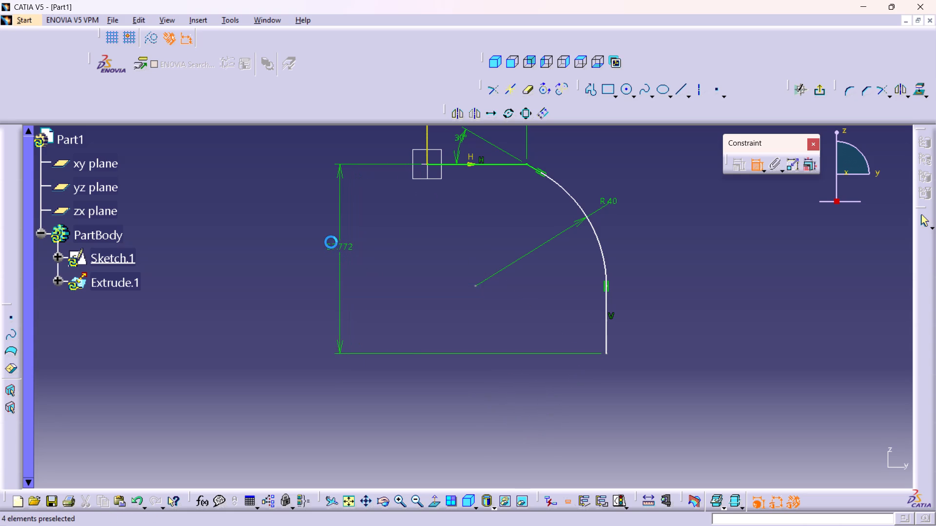
pyautogui.write('50')
pyautogui.press('Return')
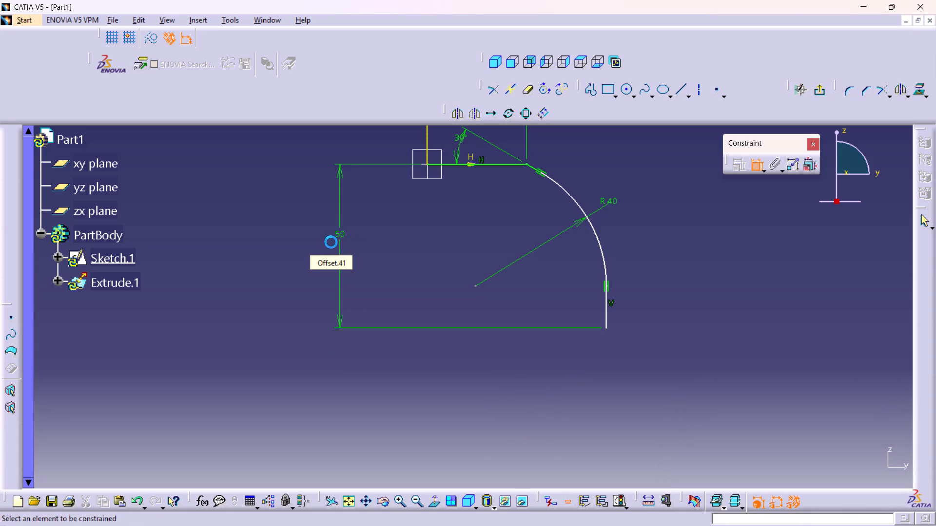
# Dimension the horizontal distance from the sketch origin to the vertical line's lower endpoint as 59 mm.
pyautogui.click(428, 164)
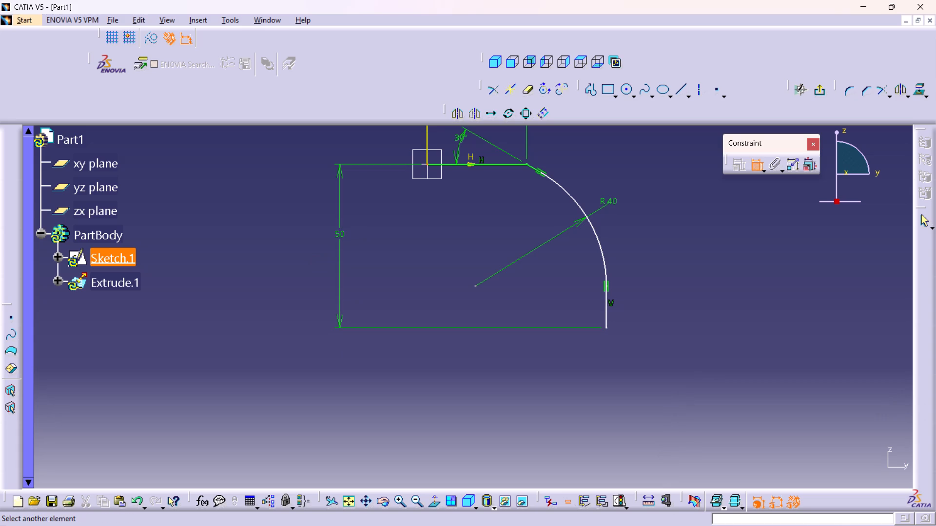
pyautogui.click(606, 327)
pyautogui.rightClick(554, 367)
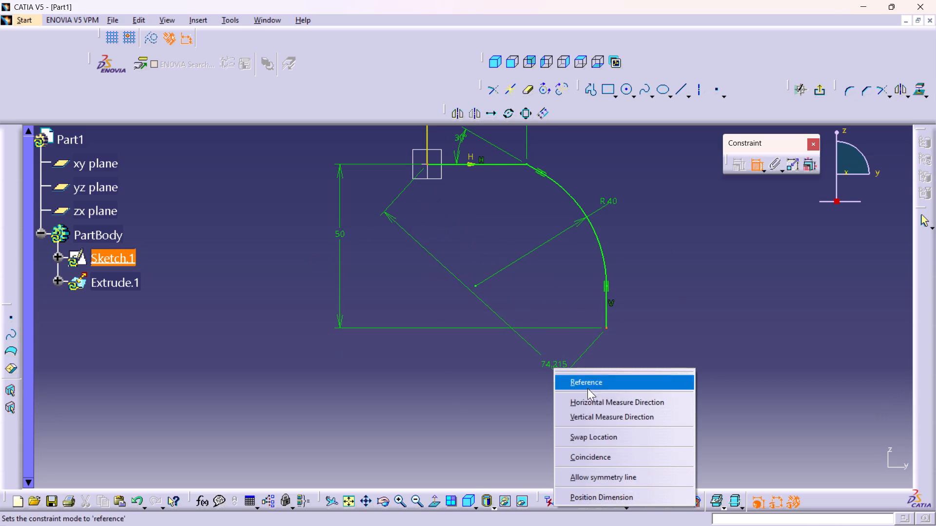
pyautogui.click(579, 407)
pyautogui.click(539, 369)
pyautogui.doubleClick(531, 367)
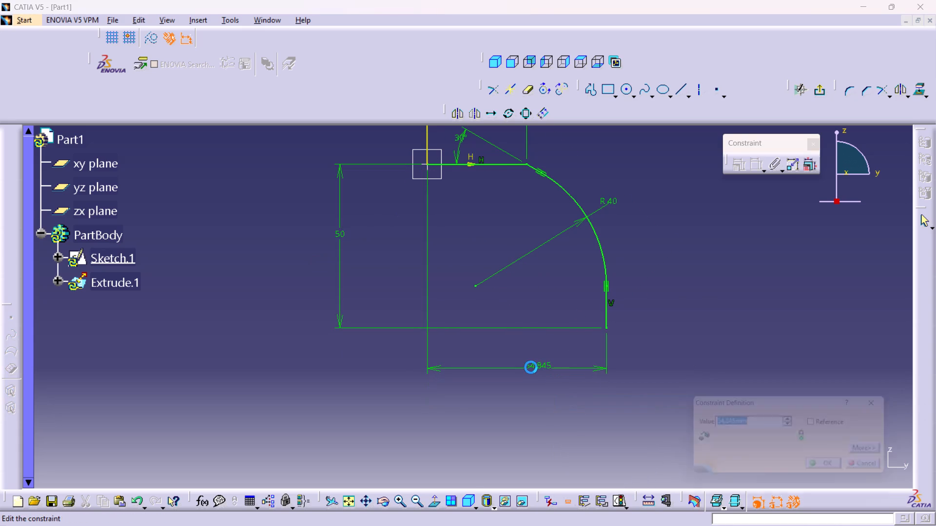
pyautogui.press('5')
pyautogui.press('9')
pyautogui.press('Return')
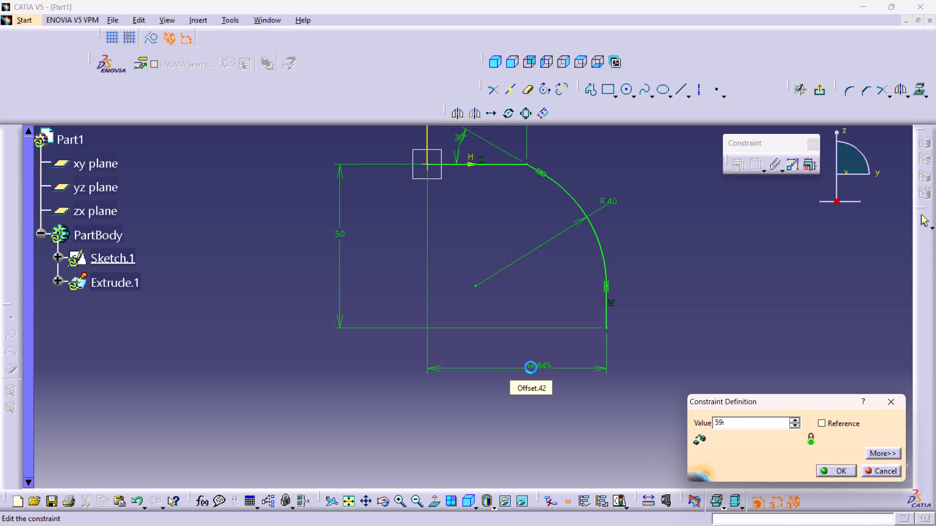
# Exit Sketch.1 to apply the revised profile to the extruded surface.
pyautogui.moveTo(511, 266); pyautogui.dragTo(514, 287, button='middle')
pyautogui.rightClick(511, 266)
pyautogui.moveTo(505, 242); pyautogui.dragTo(470, 261, button='middle')
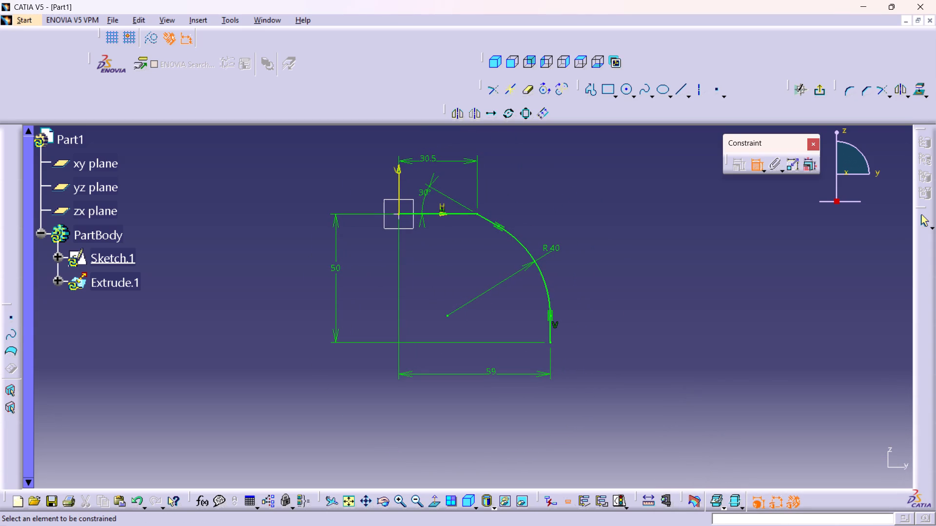
pyautogui.moveTo(459, 243); pyautogui.dragTo(450, 251, button='middle')
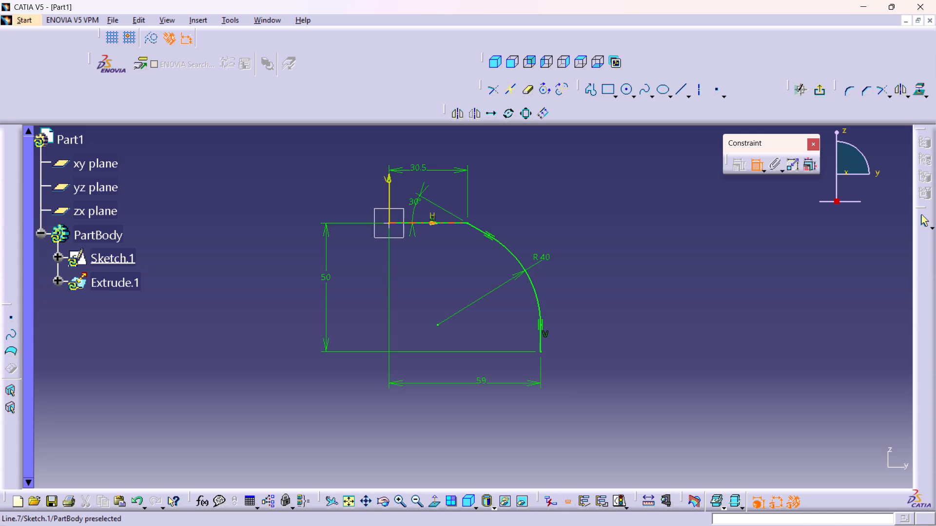
pyautogui.click(821, 93)
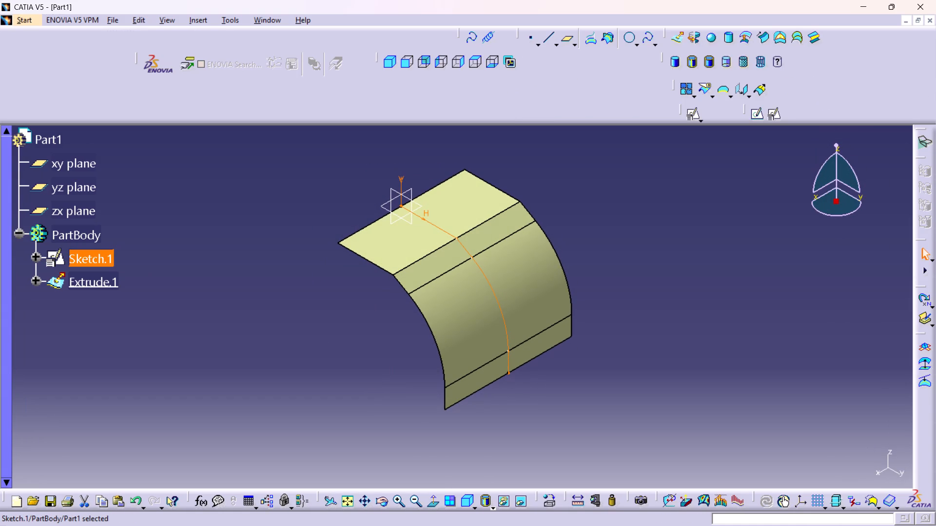
pyautogui.click(683, 352)
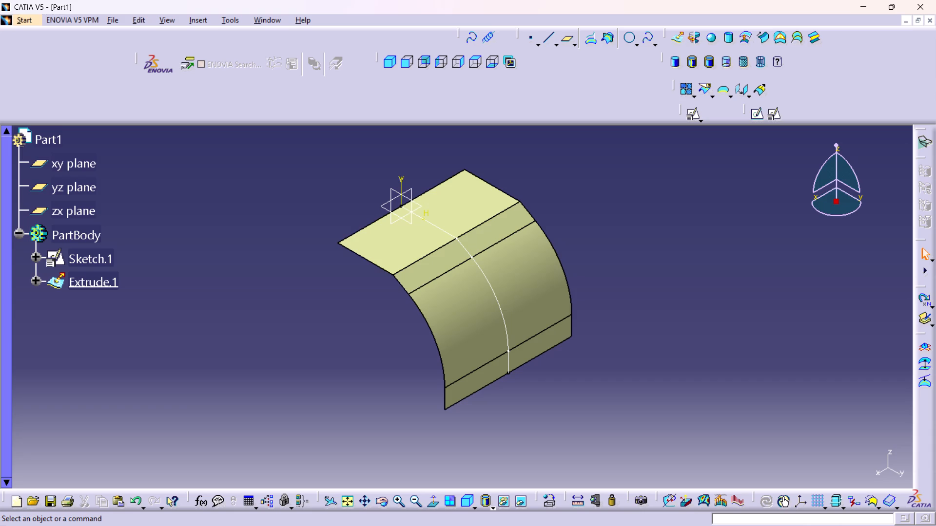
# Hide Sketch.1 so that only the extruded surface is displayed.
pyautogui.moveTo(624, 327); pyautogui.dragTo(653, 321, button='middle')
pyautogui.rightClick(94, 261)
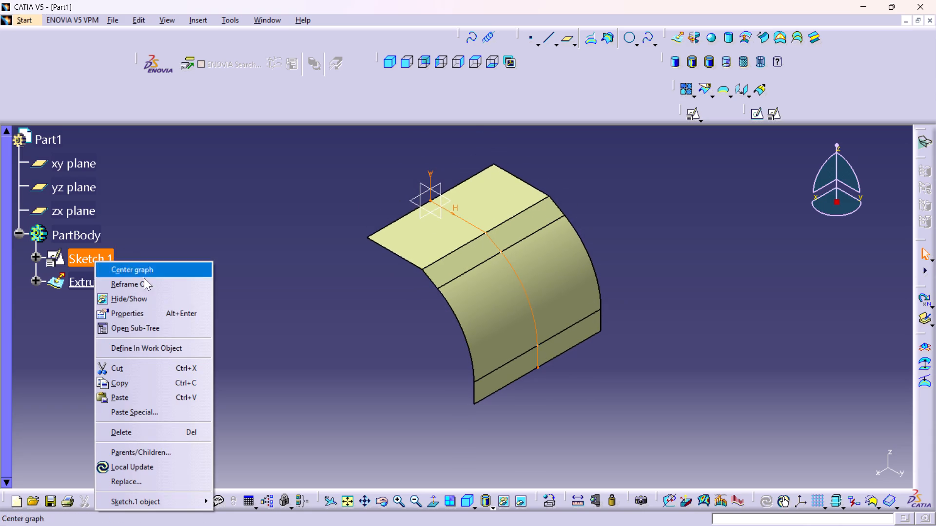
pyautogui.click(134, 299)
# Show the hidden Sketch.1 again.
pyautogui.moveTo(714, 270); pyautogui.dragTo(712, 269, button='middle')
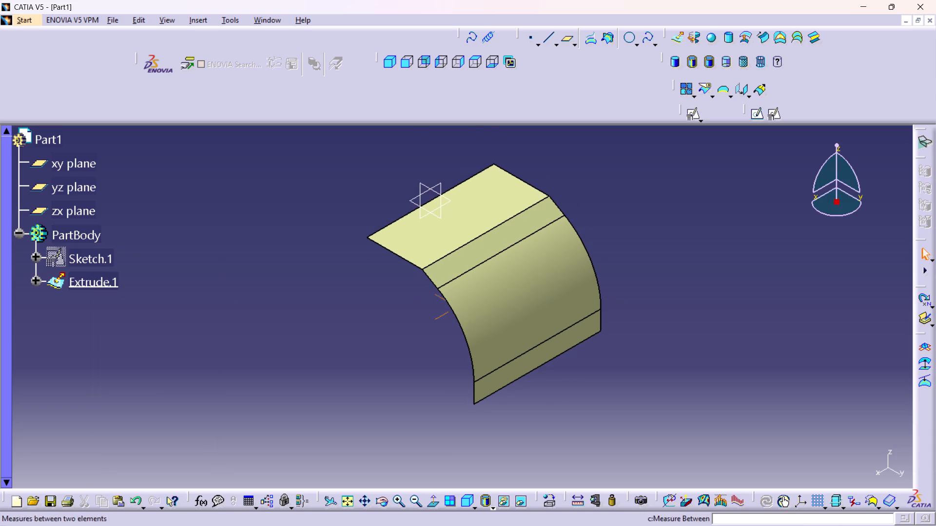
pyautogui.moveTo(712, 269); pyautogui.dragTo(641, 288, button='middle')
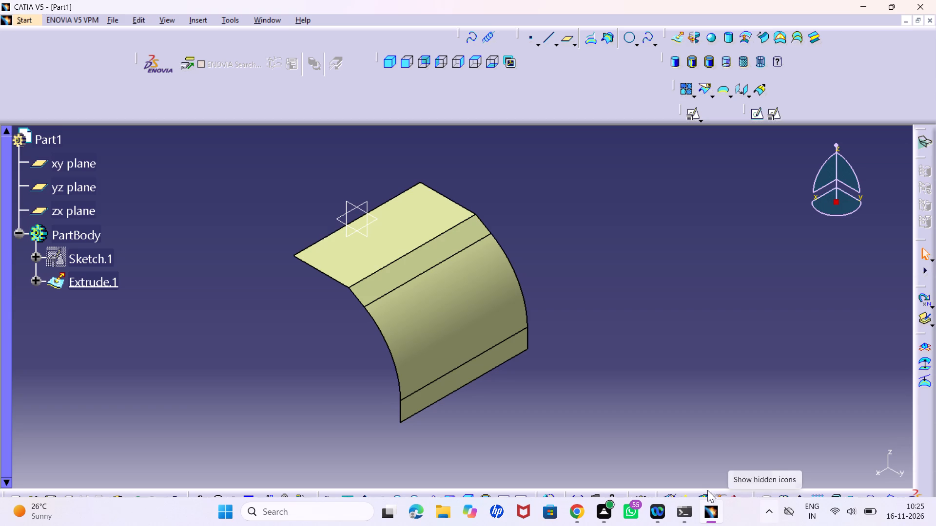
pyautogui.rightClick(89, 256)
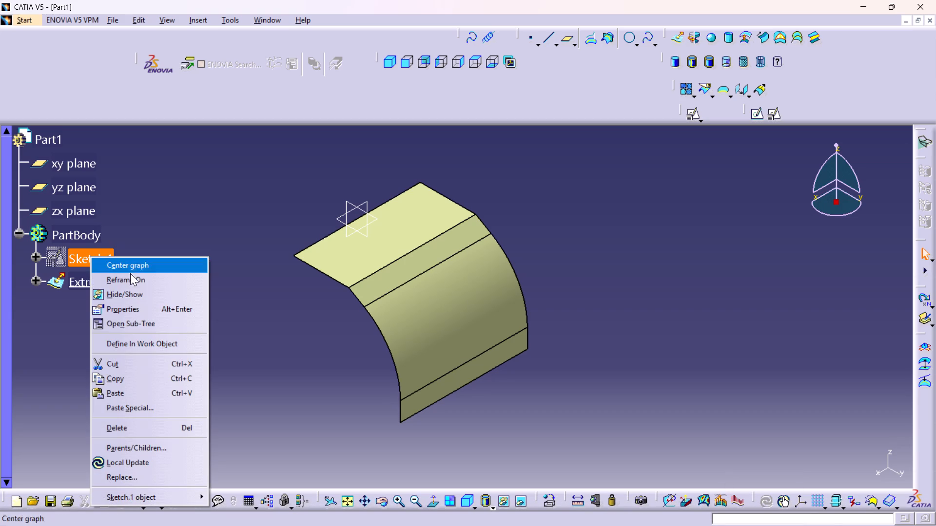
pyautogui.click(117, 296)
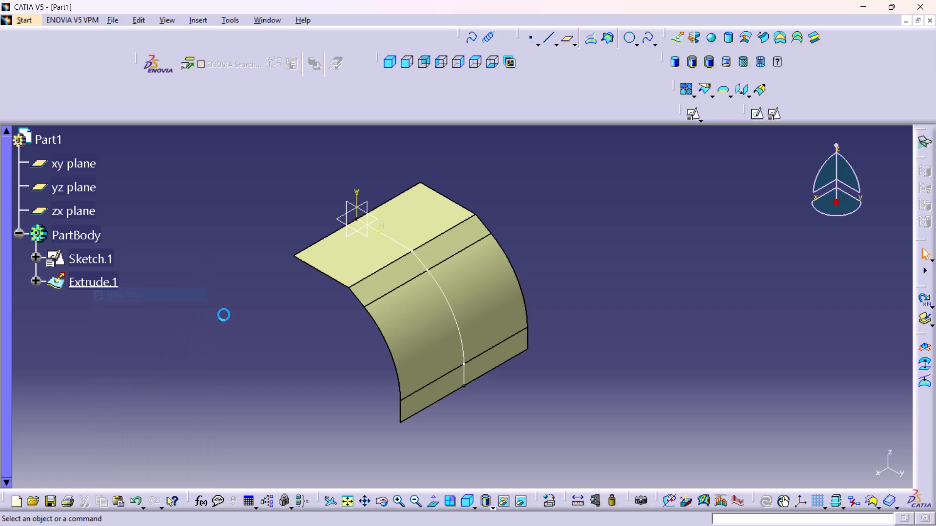
# Start a positioned sketch on the yz plane with implicit origin and orientation.
pyautogui.click(367, 235)
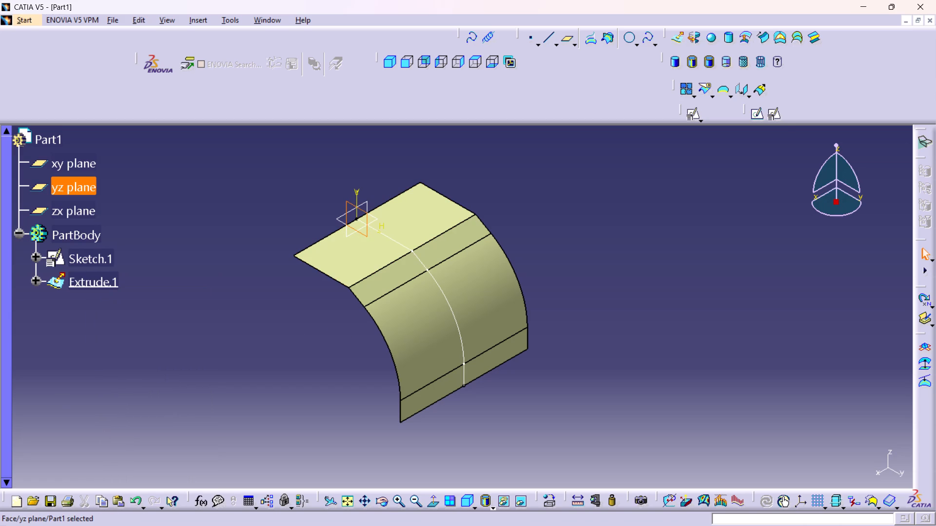
pyautogui.click(774, 113)
pyautogui.click(838, 471)
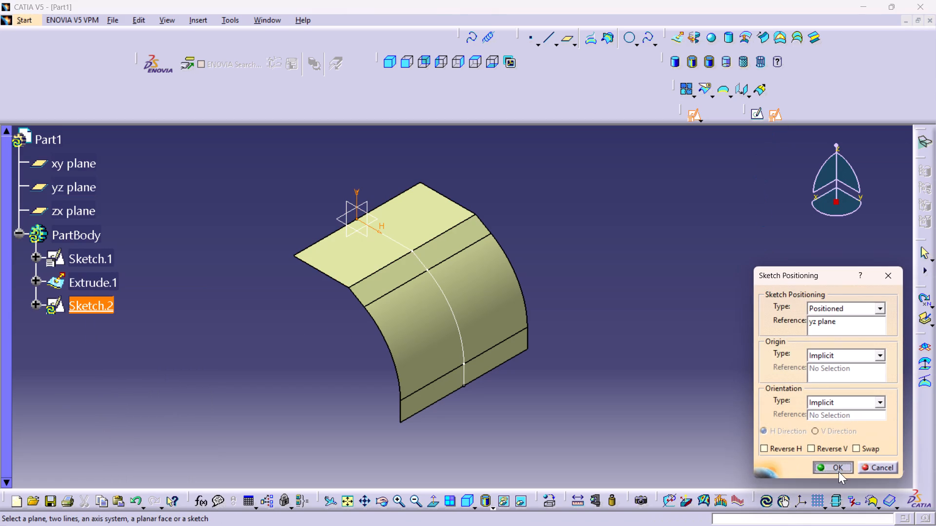
pyautogui.moveTo(446, 370); pyautogui.dragTo(507, 354, button='middle')
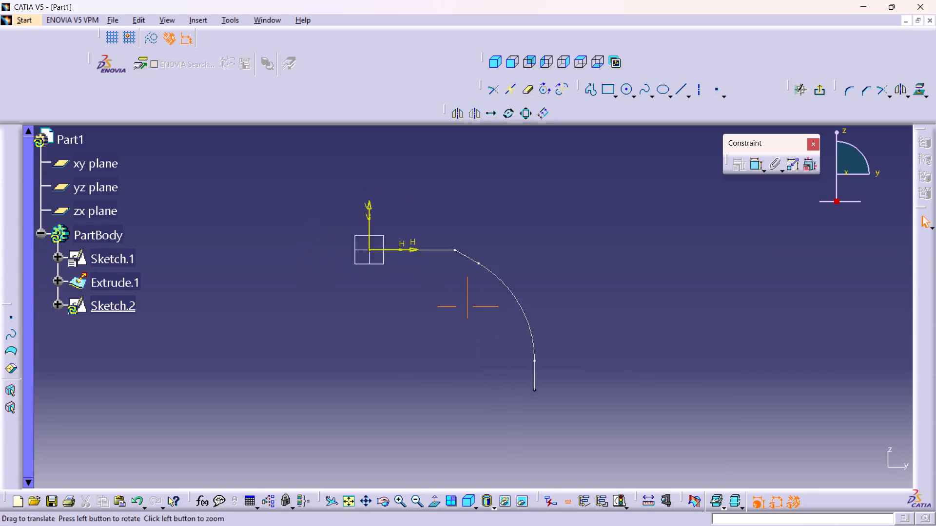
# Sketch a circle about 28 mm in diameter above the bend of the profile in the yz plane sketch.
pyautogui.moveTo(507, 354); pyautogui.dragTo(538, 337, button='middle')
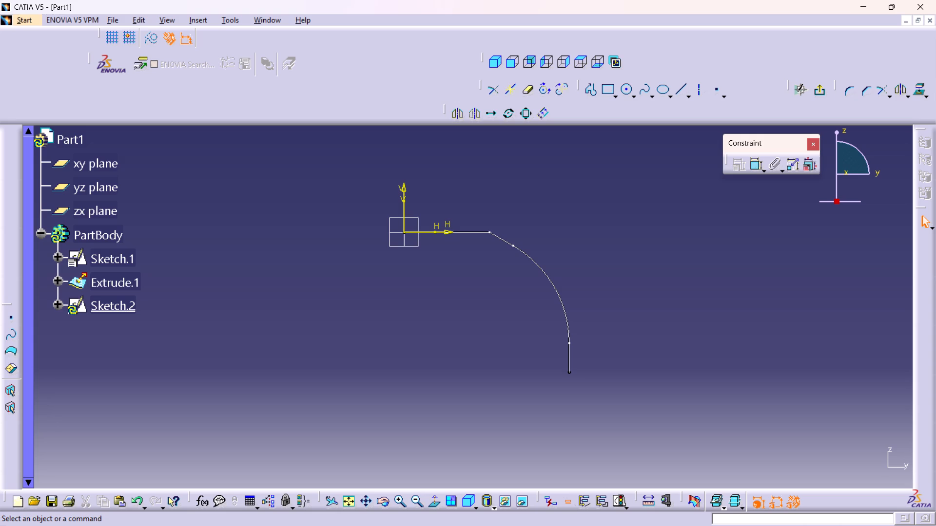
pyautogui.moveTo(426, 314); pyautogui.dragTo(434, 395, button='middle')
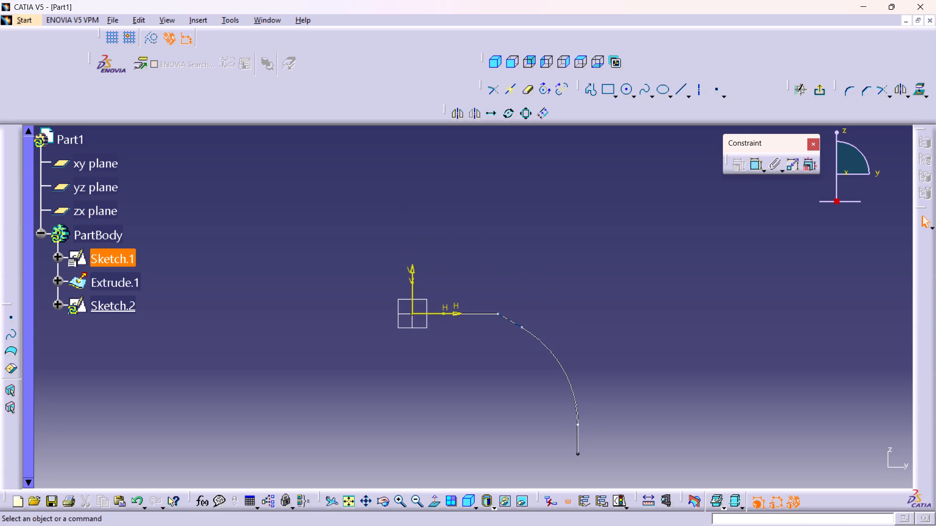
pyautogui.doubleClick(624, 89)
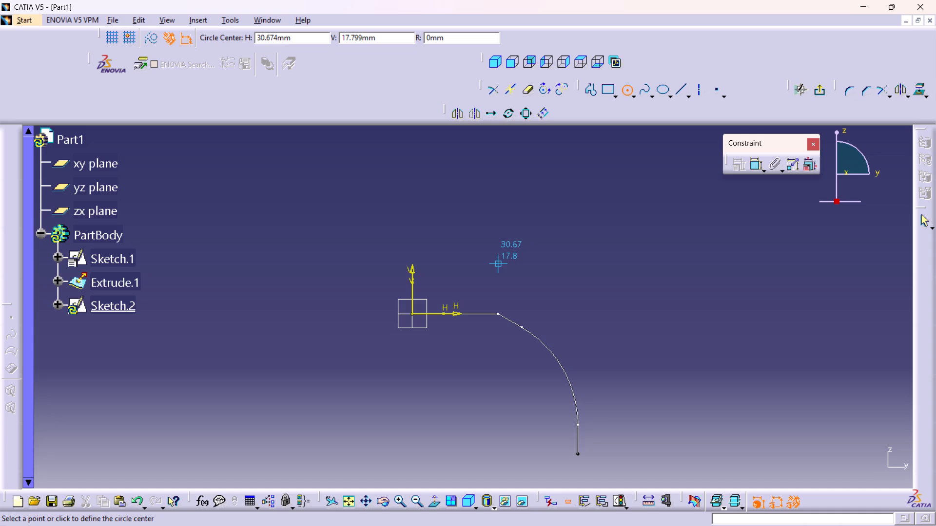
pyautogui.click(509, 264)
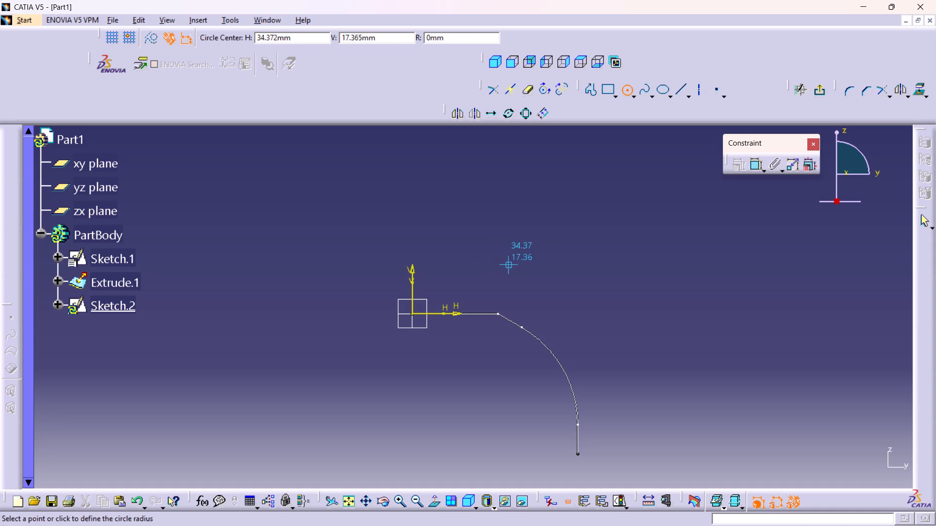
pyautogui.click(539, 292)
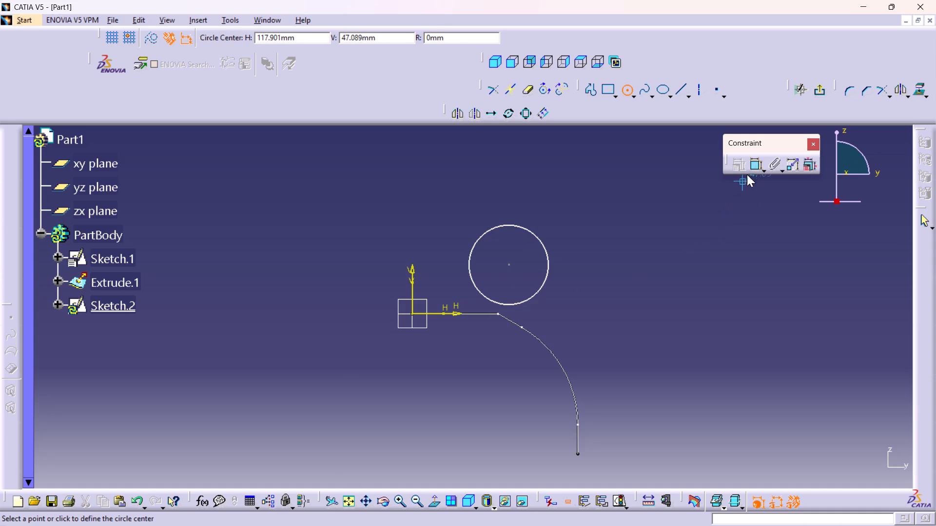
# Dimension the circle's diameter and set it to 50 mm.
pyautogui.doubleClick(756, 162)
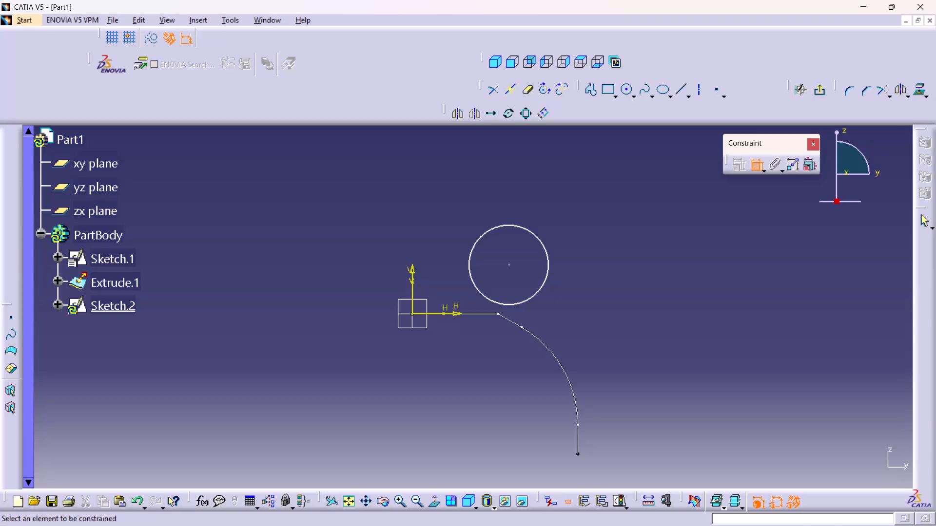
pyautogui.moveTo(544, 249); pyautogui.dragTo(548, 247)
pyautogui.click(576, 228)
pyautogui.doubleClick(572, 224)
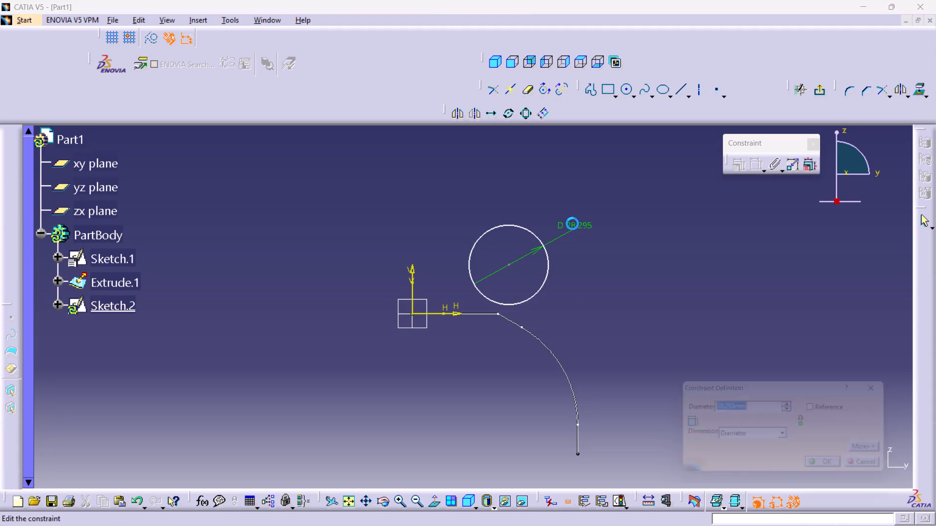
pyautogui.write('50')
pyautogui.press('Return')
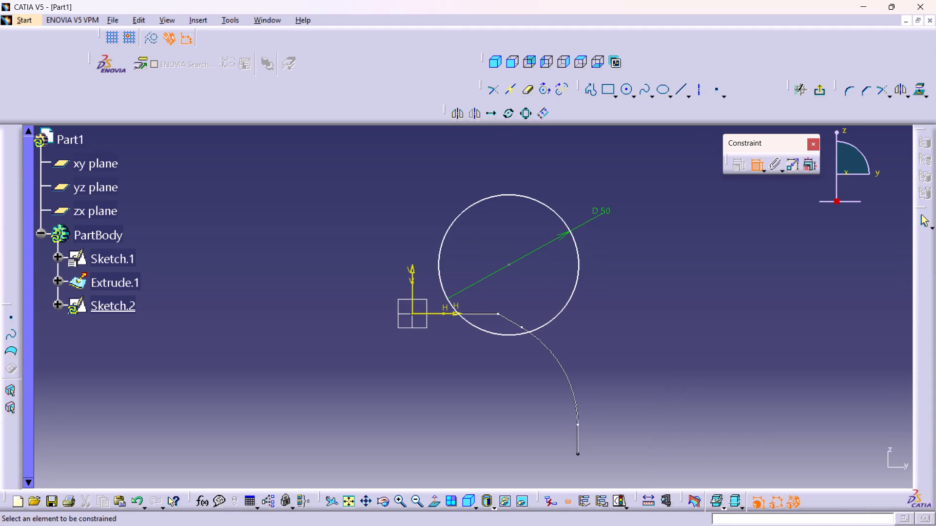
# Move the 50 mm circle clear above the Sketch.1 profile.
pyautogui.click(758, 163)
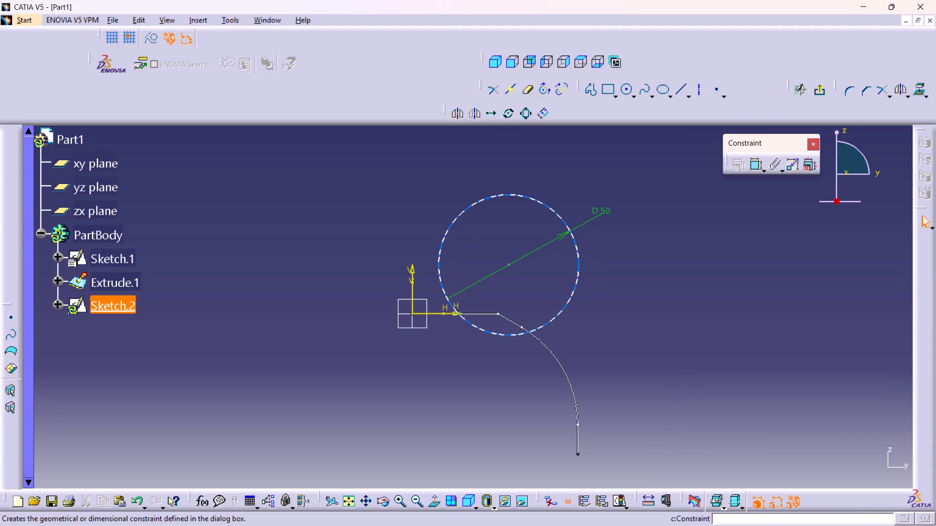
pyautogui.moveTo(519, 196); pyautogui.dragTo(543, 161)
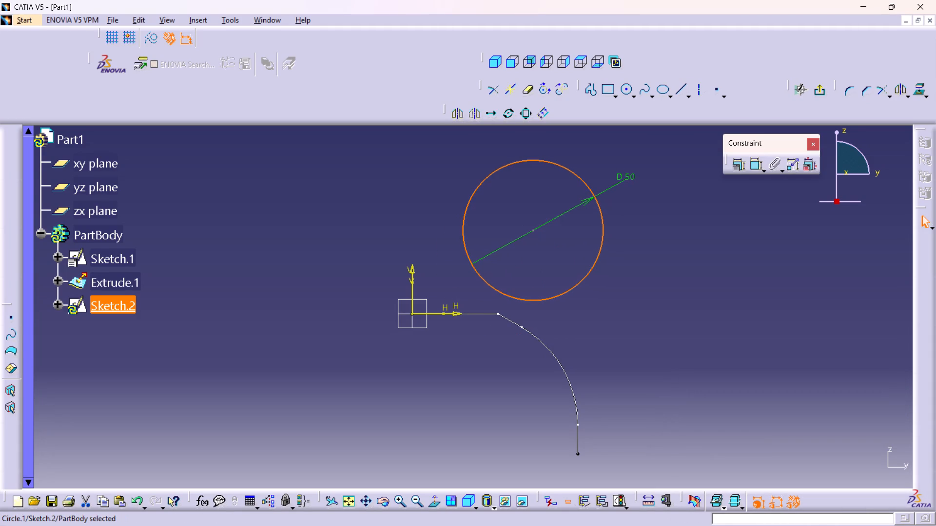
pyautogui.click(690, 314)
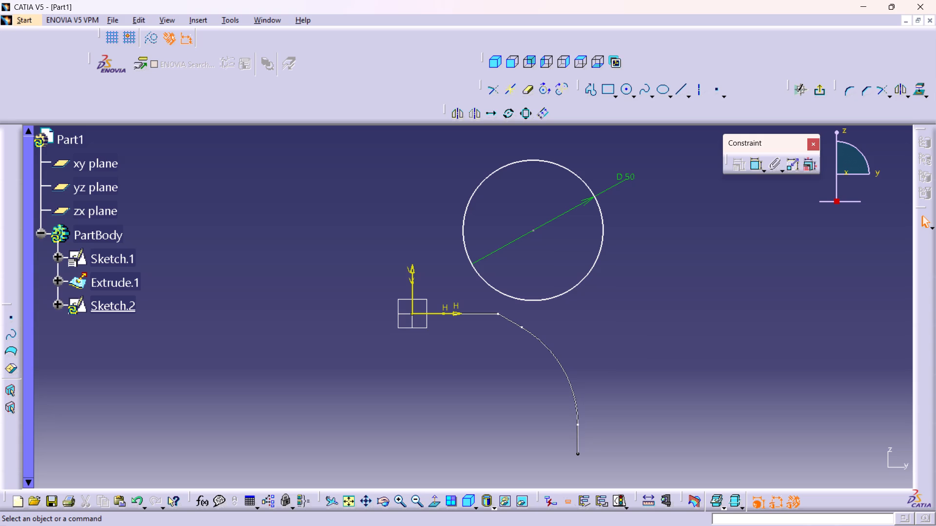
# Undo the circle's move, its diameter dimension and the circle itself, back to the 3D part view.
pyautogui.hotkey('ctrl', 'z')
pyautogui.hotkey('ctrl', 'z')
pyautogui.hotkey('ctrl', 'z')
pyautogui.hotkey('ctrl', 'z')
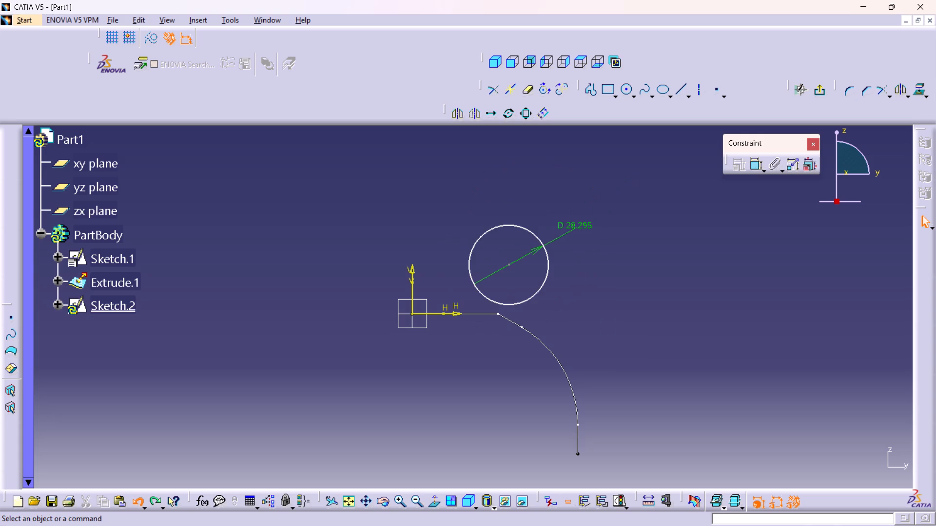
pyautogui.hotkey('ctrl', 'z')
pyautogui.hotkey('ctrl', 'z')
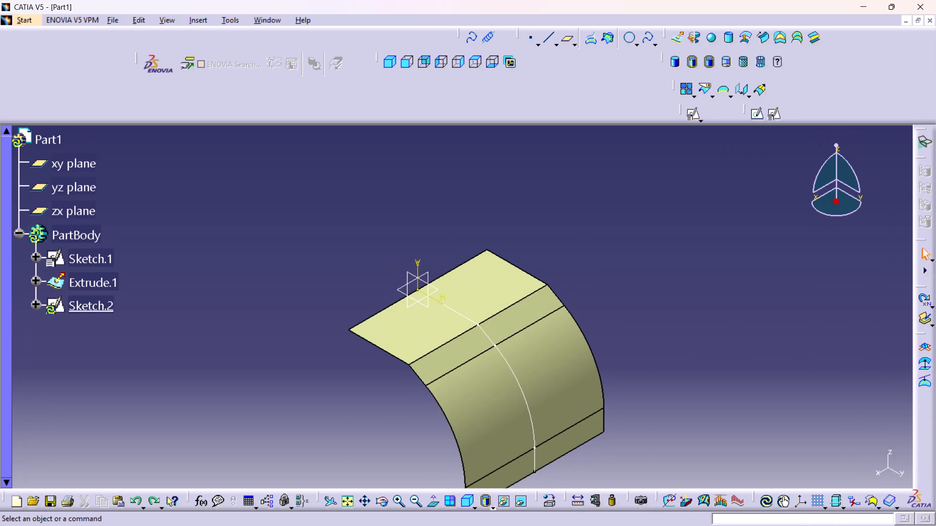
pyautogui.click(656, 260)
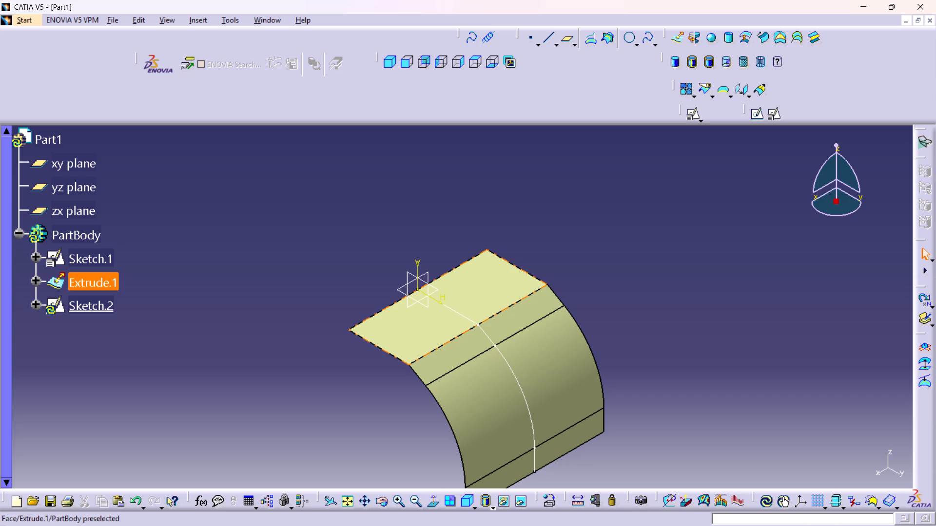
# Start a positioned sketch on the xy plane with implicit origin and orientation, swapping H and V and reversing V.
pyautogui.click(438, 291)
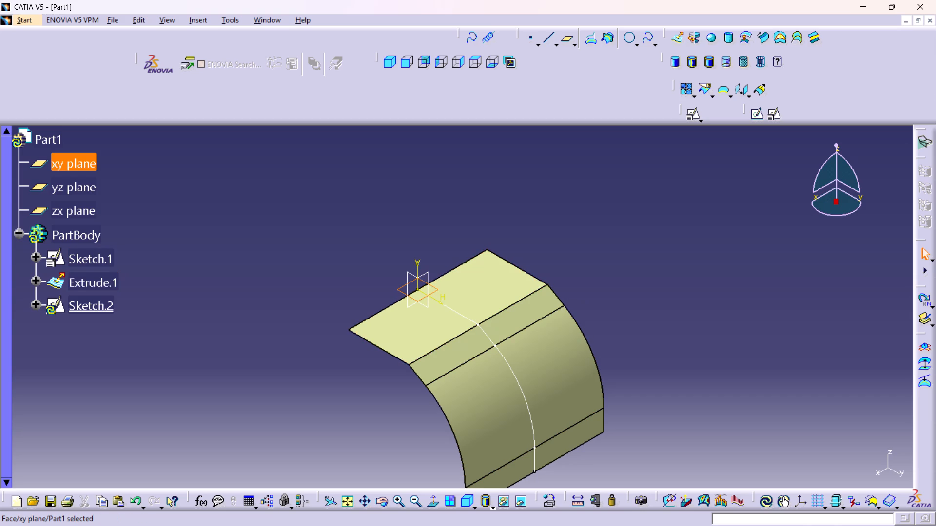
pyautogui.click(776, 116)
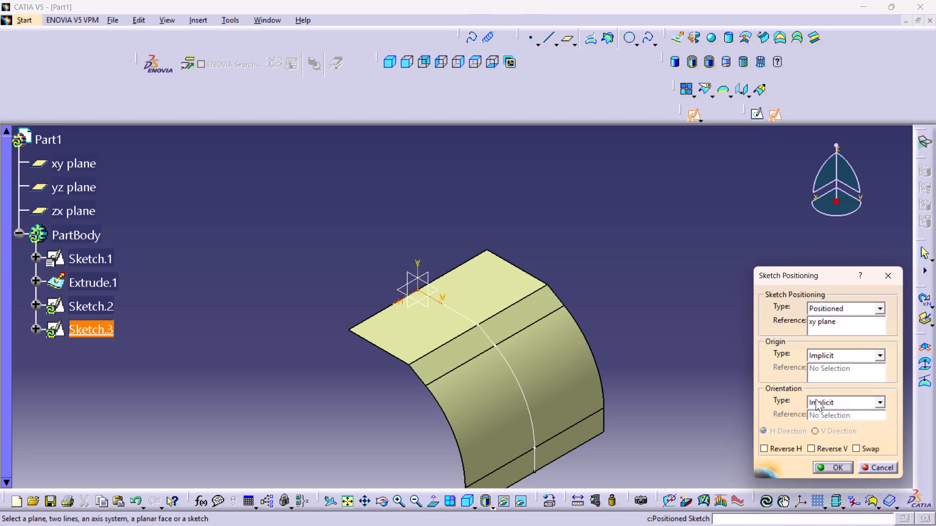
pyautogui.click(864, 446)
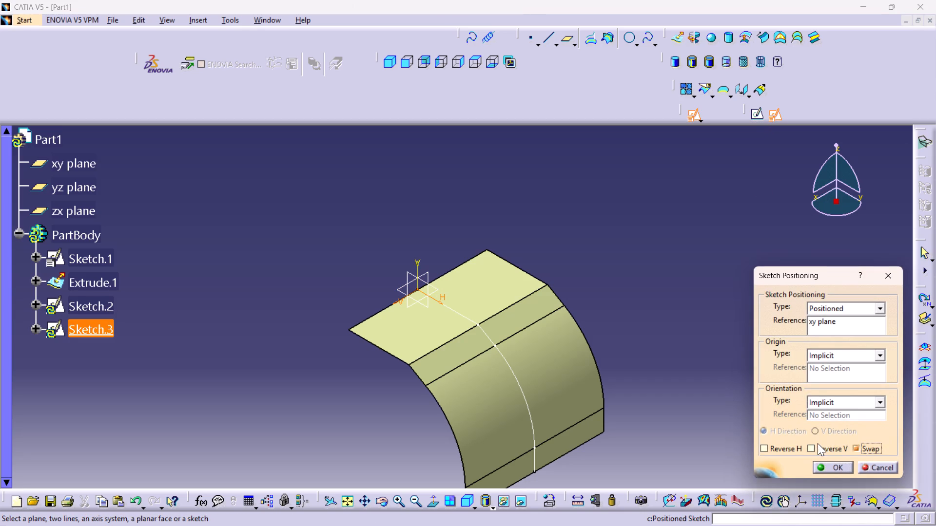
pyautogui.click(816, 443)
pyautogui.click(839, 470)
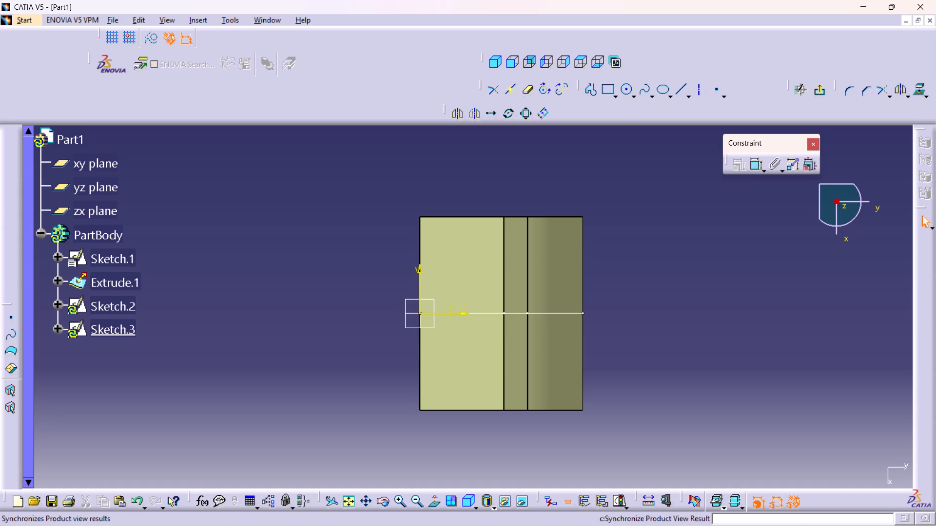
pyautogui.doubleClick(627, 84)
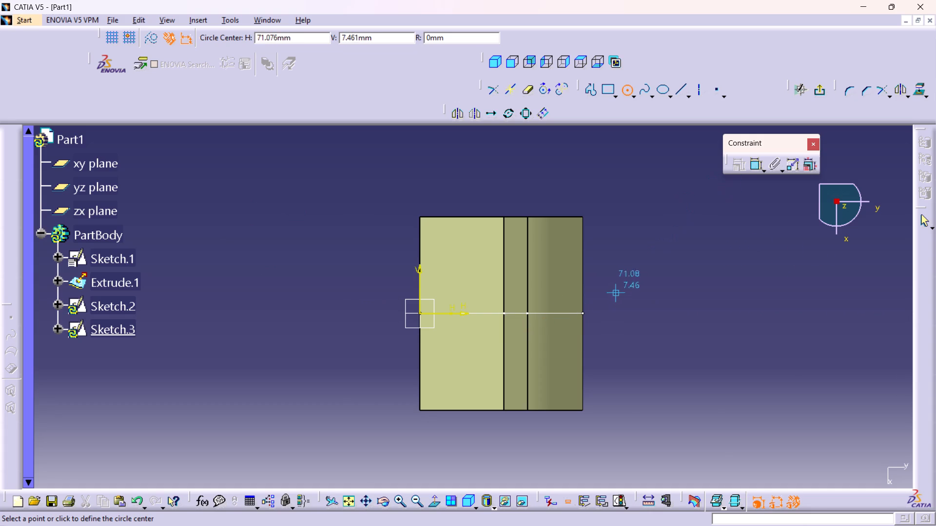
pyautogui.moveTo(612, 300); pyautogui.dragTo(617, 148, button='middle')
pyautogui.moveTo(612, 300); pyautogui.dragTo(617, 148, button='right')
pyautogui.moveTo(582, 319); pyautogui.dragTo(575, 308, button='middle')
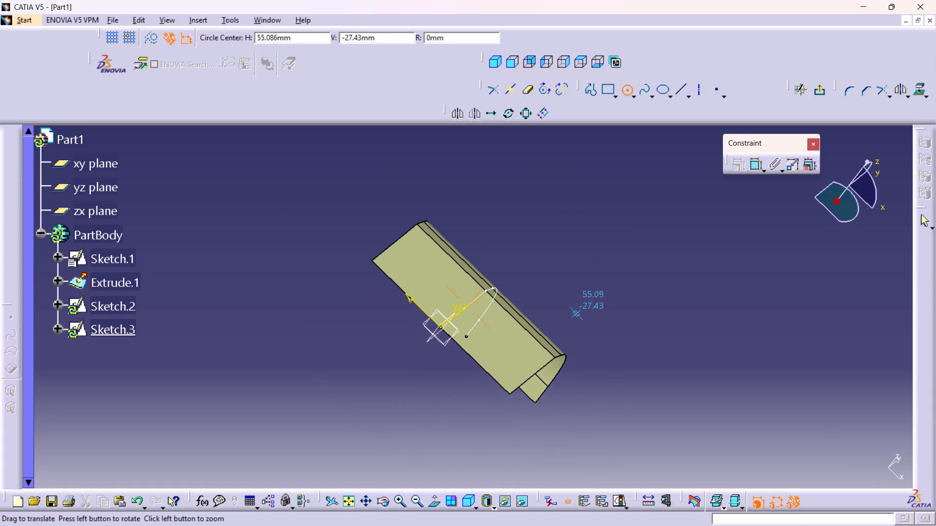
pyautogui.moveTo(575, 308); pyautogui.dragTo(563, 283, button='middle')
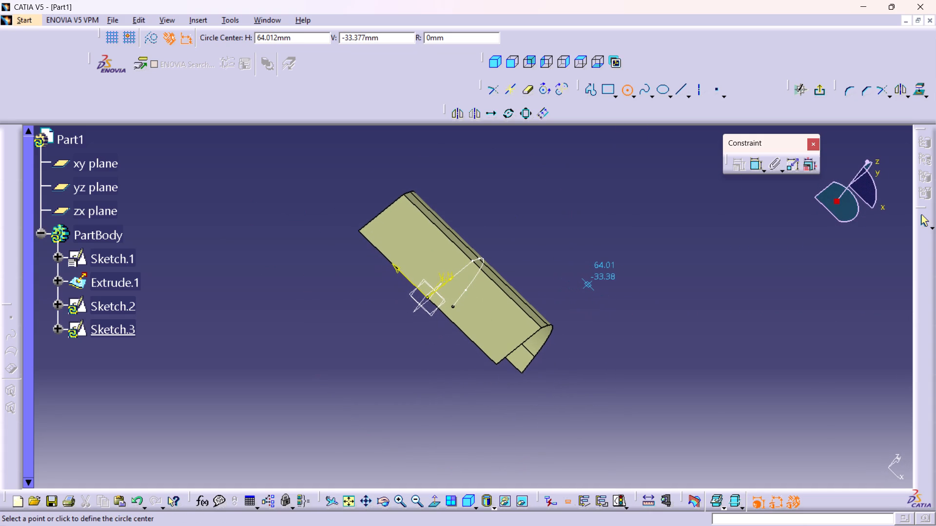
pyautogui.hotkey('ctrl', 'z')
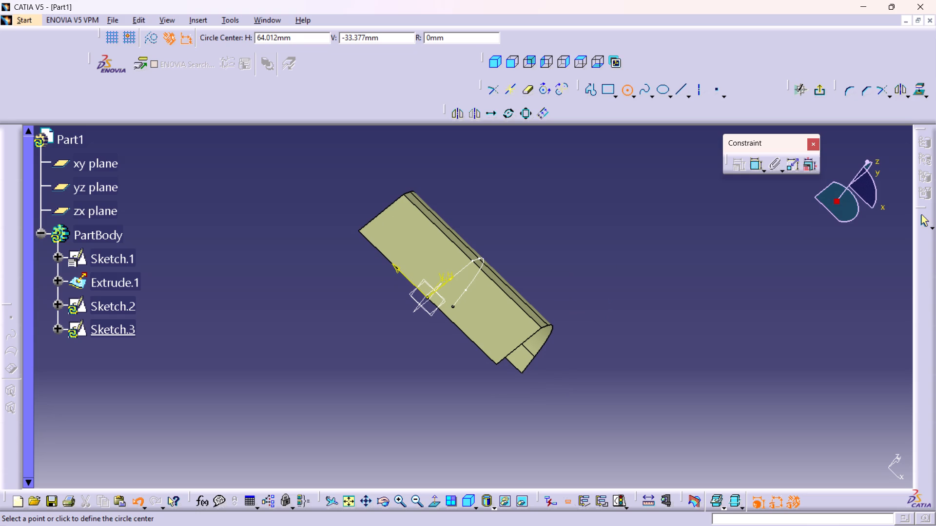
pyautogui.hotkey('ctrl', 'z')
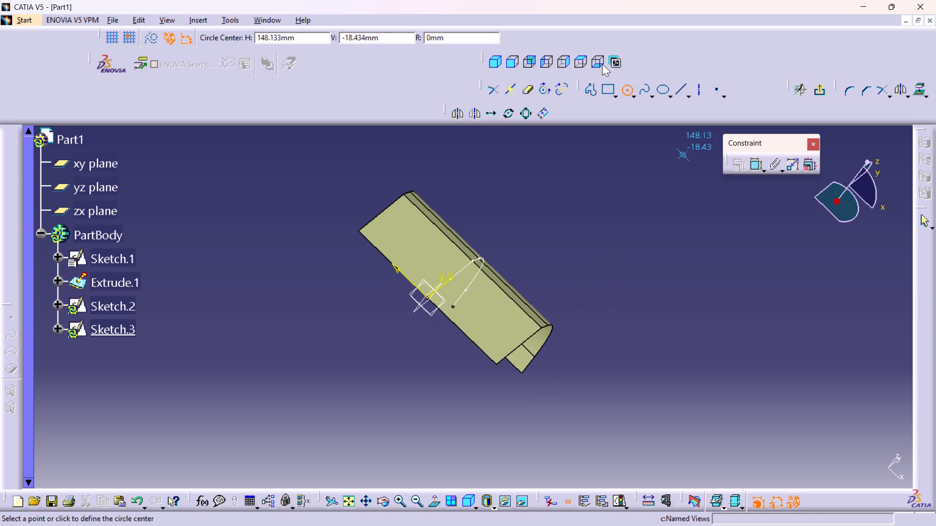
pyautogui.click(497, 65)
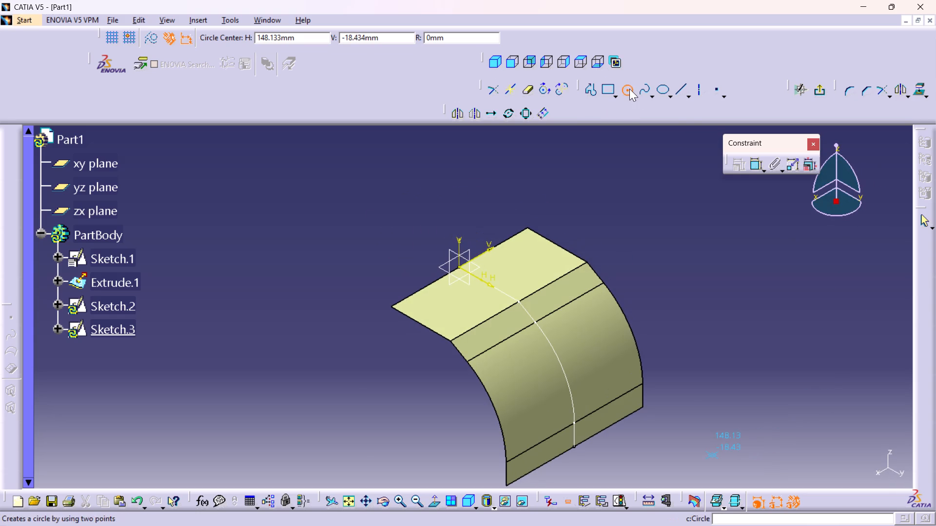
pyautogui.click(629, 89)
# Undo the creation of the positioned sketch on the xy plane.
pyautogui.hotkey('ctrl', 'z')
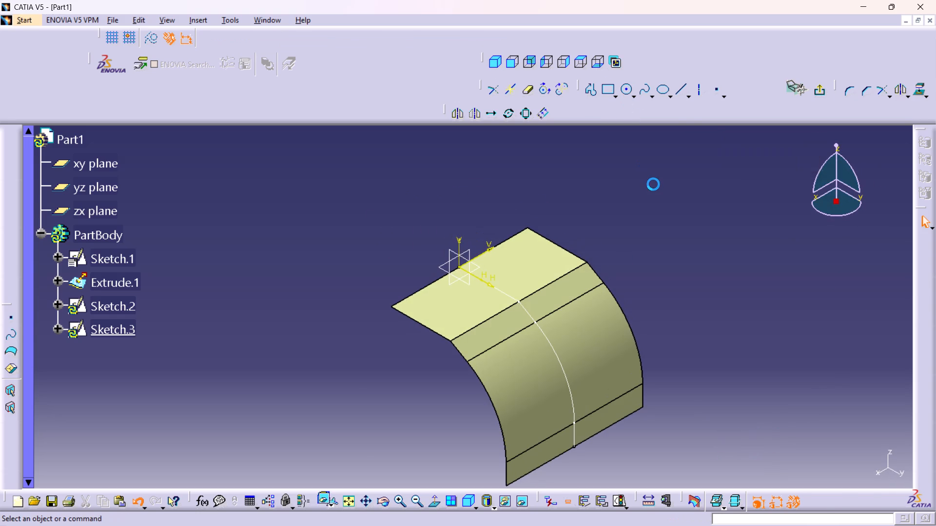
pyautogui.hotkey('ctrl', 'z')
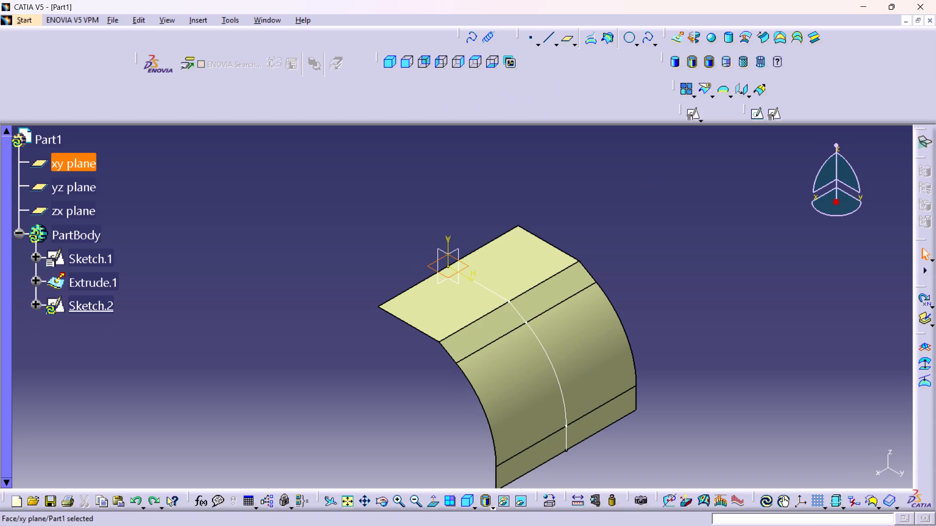
# Undo the creation of the empty positioned sketch on the yz plane.
pyautogui.hotkey('ctrl', 'z')
pyautogui.hotkey('ctrl', 'z')
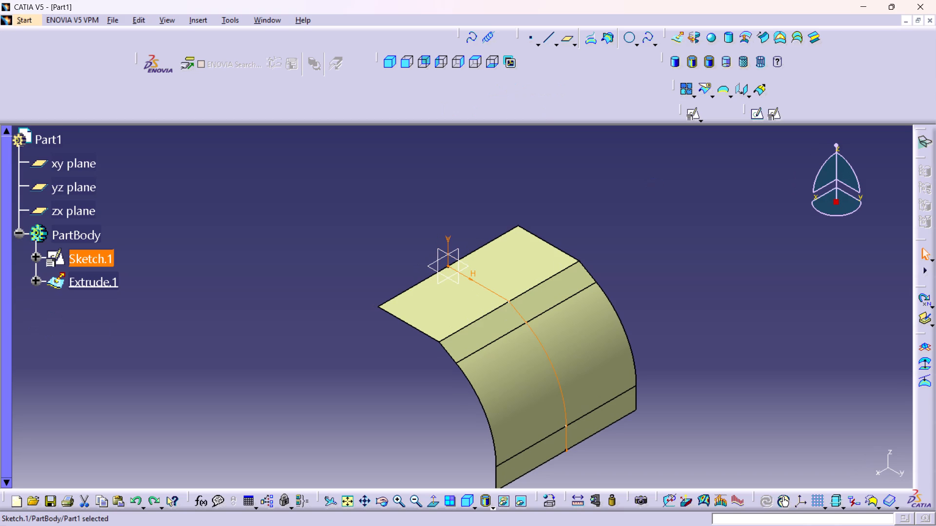
pyautogui.click(642, 251)
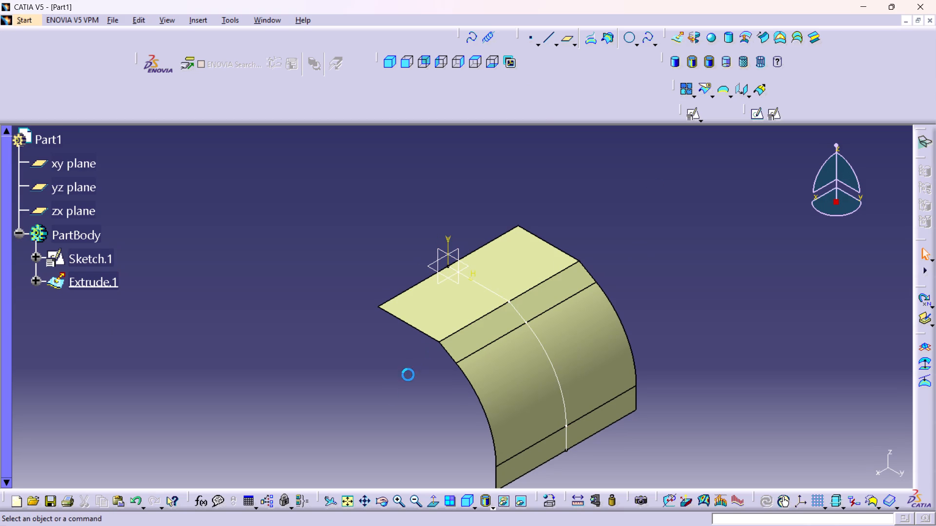
# Start a positioned sketch on the zx plane with implicit origin and orientation and the H direction reversed.
pyautogui.moveTo(383, 399); pyautogui.dragTo(588, 359, button='middle')
pyautogui.moveTo(383, 399); pyautogui.dragTo(588, 358, button='right')
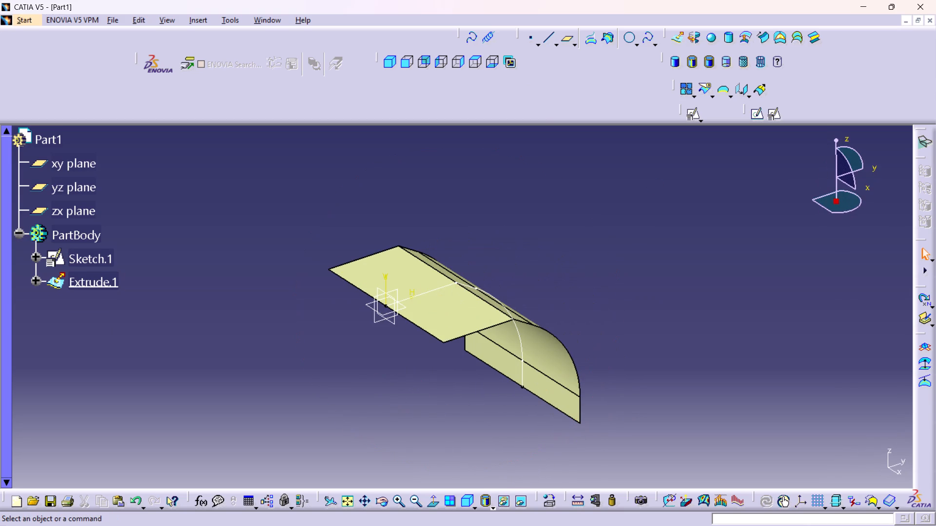
pyautogui.moveTo(369, 363); pyautogui.dragTo(424, 360, button='middle')
pyautogui.moveTo(369, 363); pyautogui.dragTo(424, 360, button='right')
pyautogui.moveTo(376, 353); pyautogui.dragTo(337, 370, button='middle')
pyautogui.moveTo(376, 353); pyautogui.dragTo(337, 370, button='right')
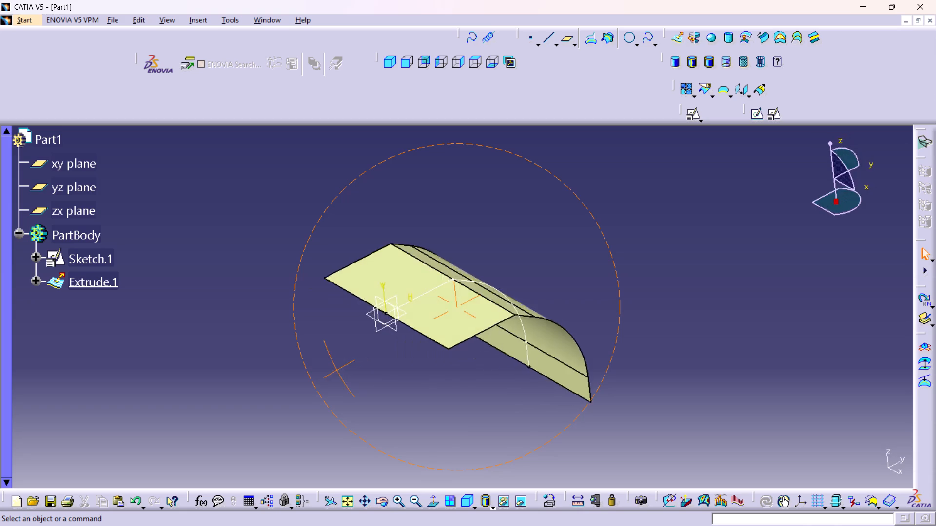
pyautogui.moveTo(337, 370); pyautogui.dragTo(320, 381, button='right')
pyautogui.moveTo(337, 370); pyautogui.dragTo(319, 381, button='middle')
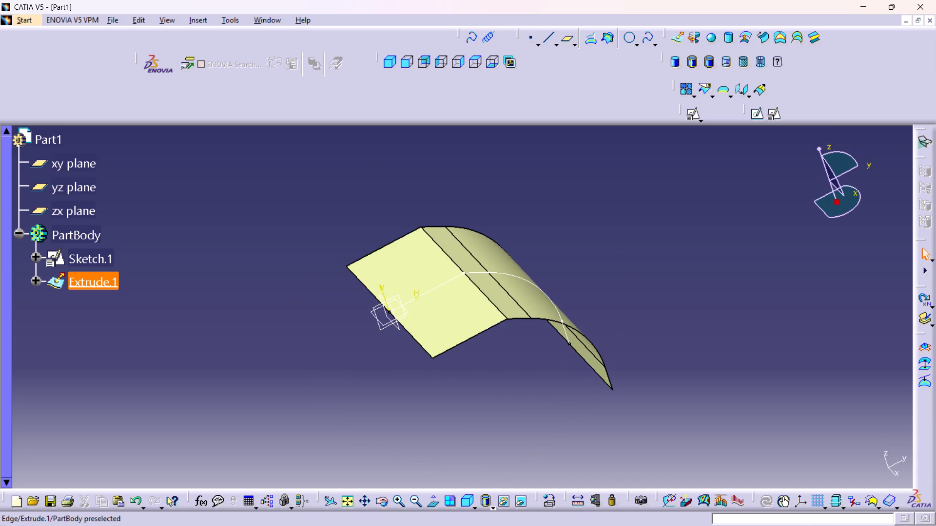
pyautogui.click(399, 328)
pyautogui.moveTo(364, 369); pyautogui.dragTo(463, 304, button='middle')
pyautogui.moveTo(364, 369); pyautogui.dragTo(463, 304, button='right')
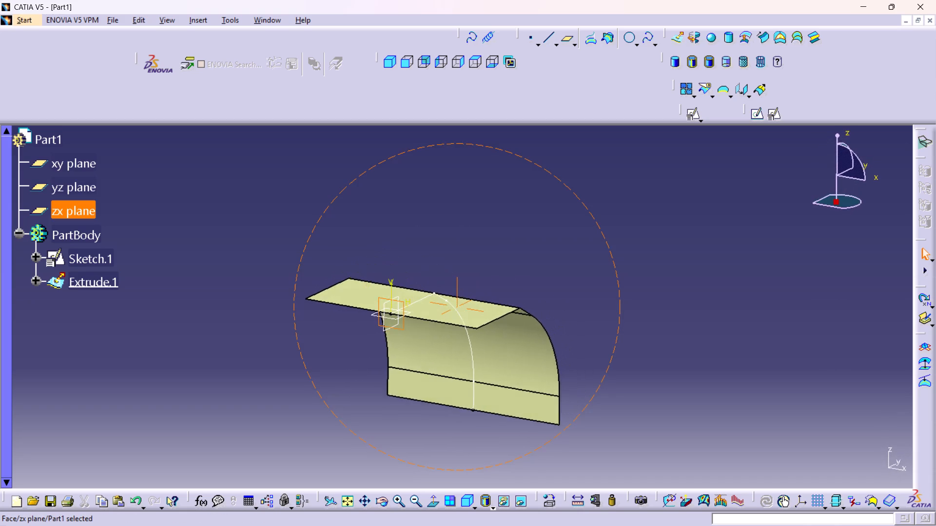
pyautogui.moveTo(463, 304); pyautogui.dragTo(471, 297, button='middle')
pyautogui.moveTo(463, 304); pyautogui.dragTo(471, 297, button='right')
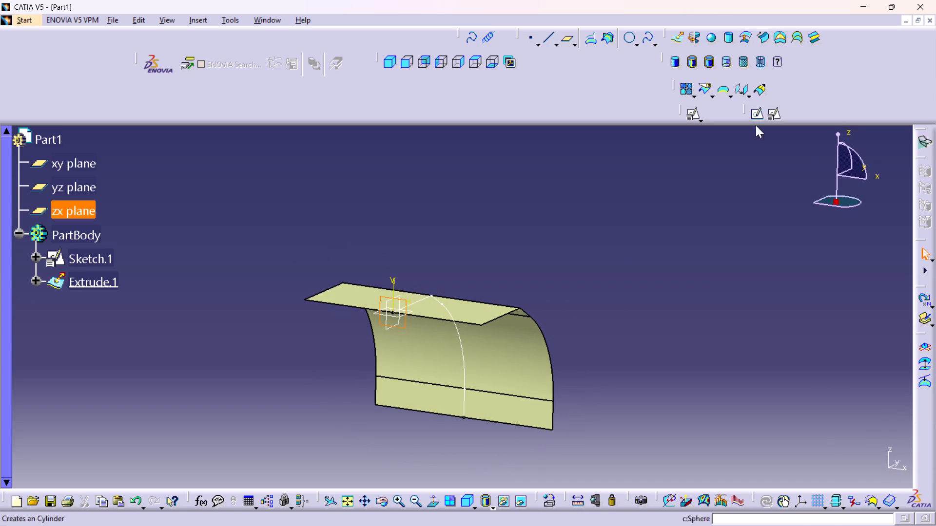
pyautogui.click(775, 113)
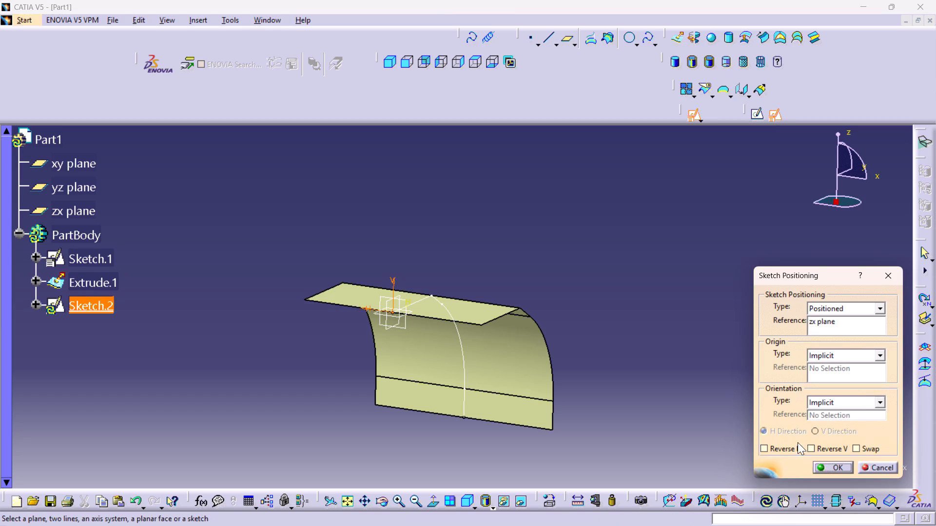
pyautogui.click(785, 449)
pyautogui.click(820, 463)
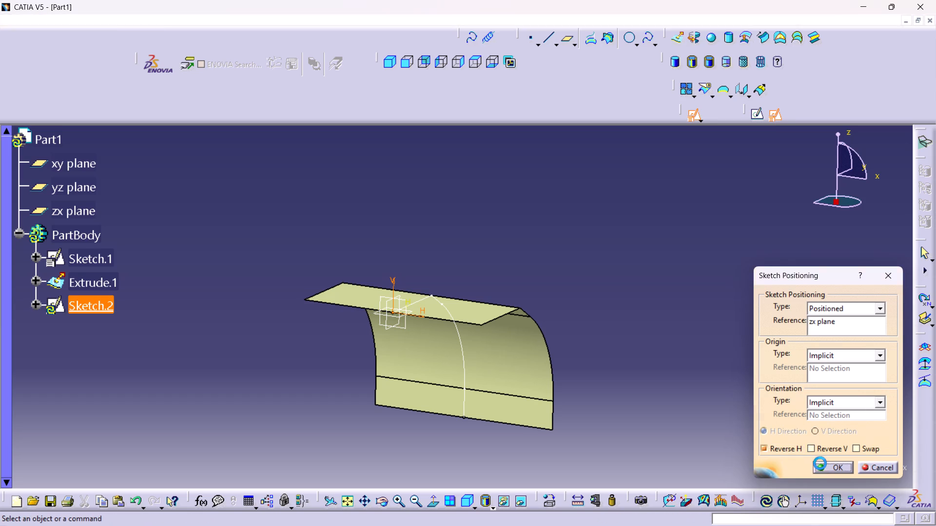
pyautogui.moveTo(612, 411); pyautogui.dragTo(642, 350, button='middle')
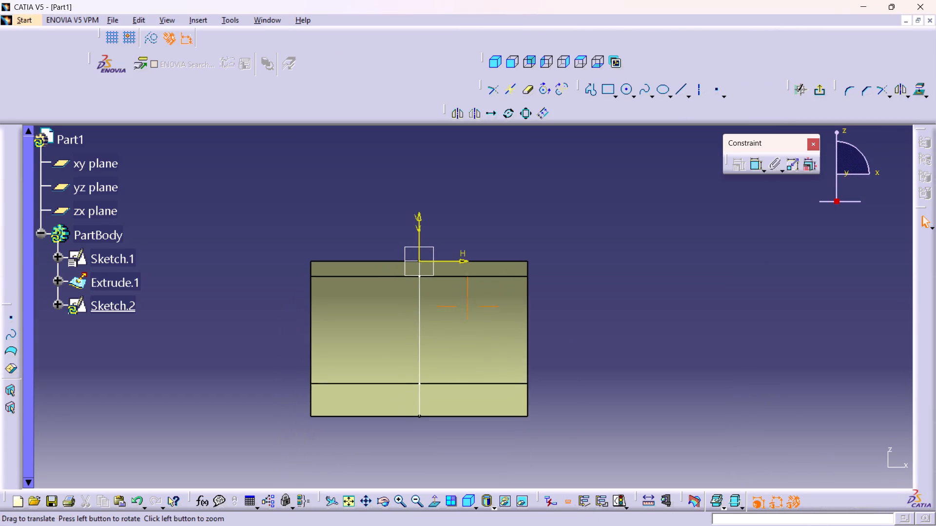
pyautogui.moveTo(642, 350); pyautogui.dragTo(644, 345, button='middle')
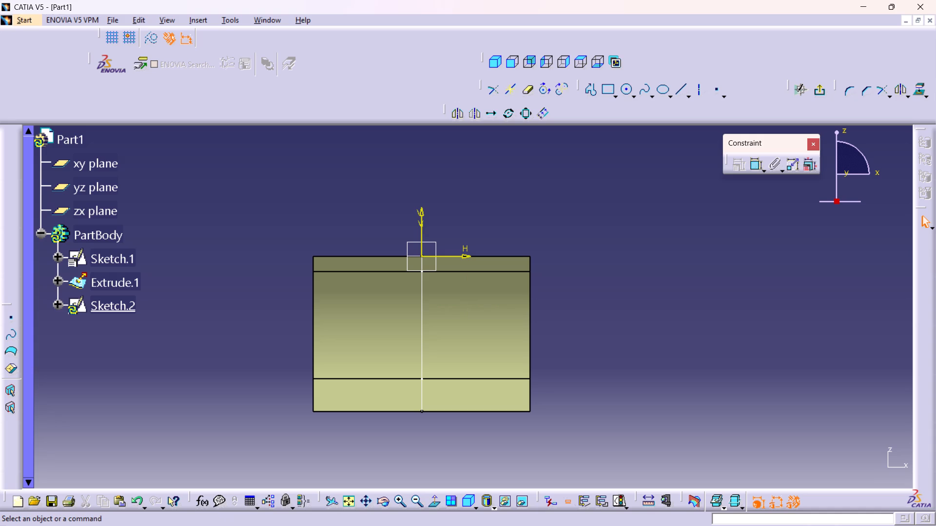
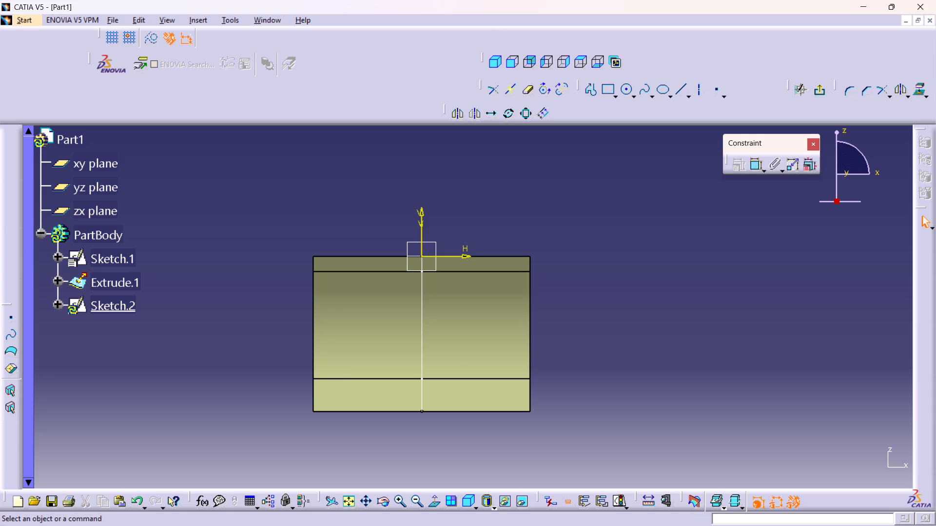
# Examine the extruded surface and the zx-plane sketch axes from several angles, and return to the view normal to the sketch.
pyautogui.moveTo(627, 353); pyautogui.dragTo(486, 438, button='middle')
pyautogui.moveTo(627, 353); pyautogui.dragTo(486, 438, button='right')
pyautogui.moveTo(489, 337); pyautogui.dragTo(569, 393, button='middle')
pyautogui.scroll(-1, 489, 337)
pyautogui.moveTo(490, 340); pyautogui.dragTo(569, 393, button='right')
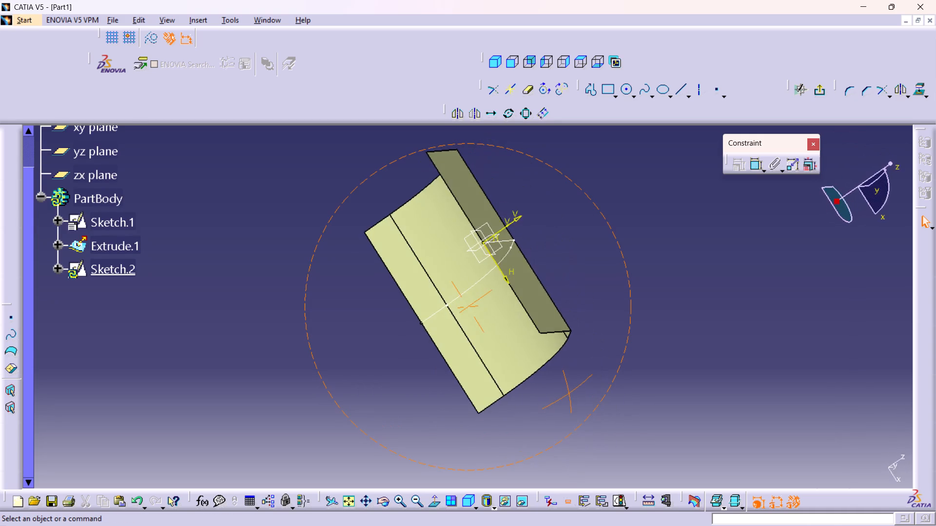
pyautogui.moveTo(569, 393); pyautogui.dragTo(331, 418, button='right')
pyautogui.moveTo(569, 393); pyautogui.dragTo(331, 417, button='middle')
pyautogui.moveTo(580, 247); pyautogui.dragTo(550, 277, button='middle')
pyautogui.moveTo(580, 247); pyautogui.dragTo(550, 277, button='right')
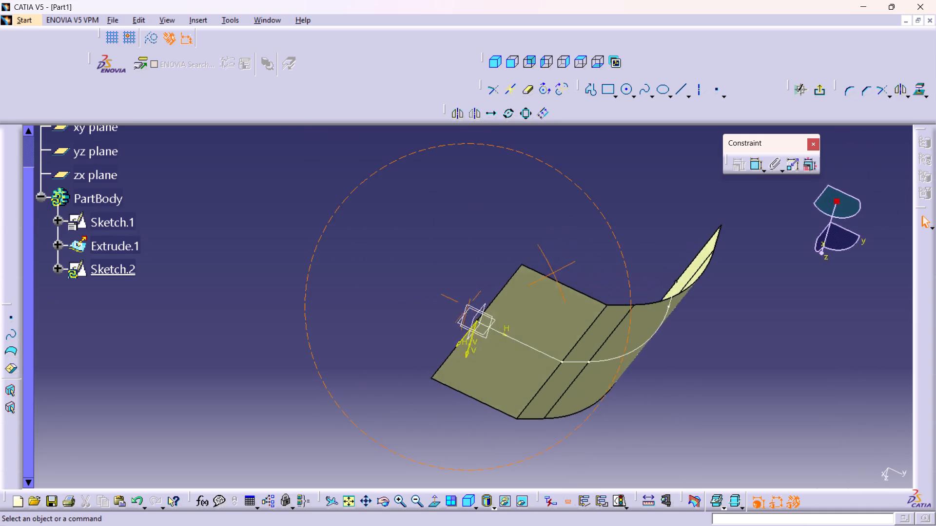
pyautogui.moveTo(550, 277); pyautogui.dragTo(431, 467, button='right')
pyautogui.moveTo(550, 277); pyautogui.dragTo(431, 467, button='middle')
pyautogui.moveTo(500, 428); pyautogui.dragTo(534, 186, button='middle')
pyautogui.moveTo(500, 429); pyautogui.dragTo(534, 186, button='right')
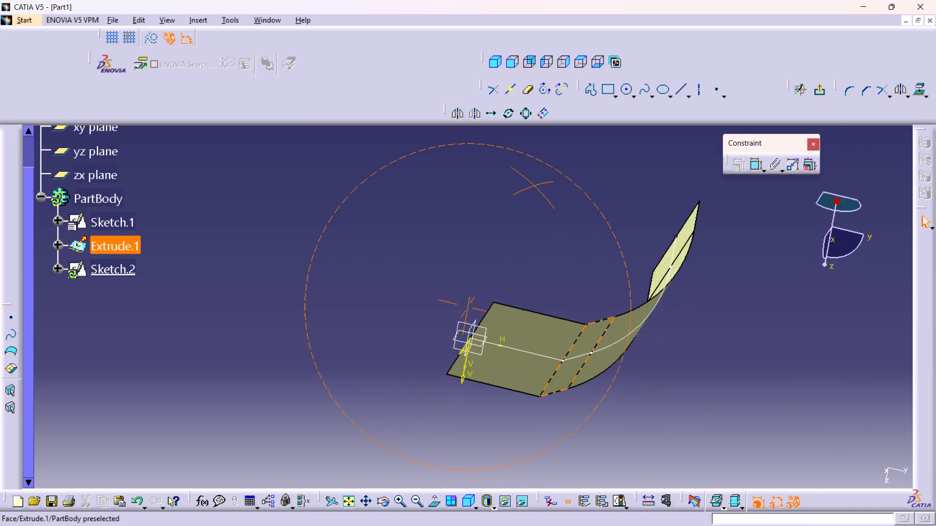
pyautogui.moveTo(534, 186); pyautogui.dragTo(545, 123, button='right')
pyautogui.moveTo(534, 186); pyautogui.dragTo(545, 123, button='middle')
pyautogui.moveTo(551, 390); pyautogui.dragTo(549, 121, button='middle')
pyautogui.moveTo(551, 390); pyautogui.dragTo(548, 122, button='right')
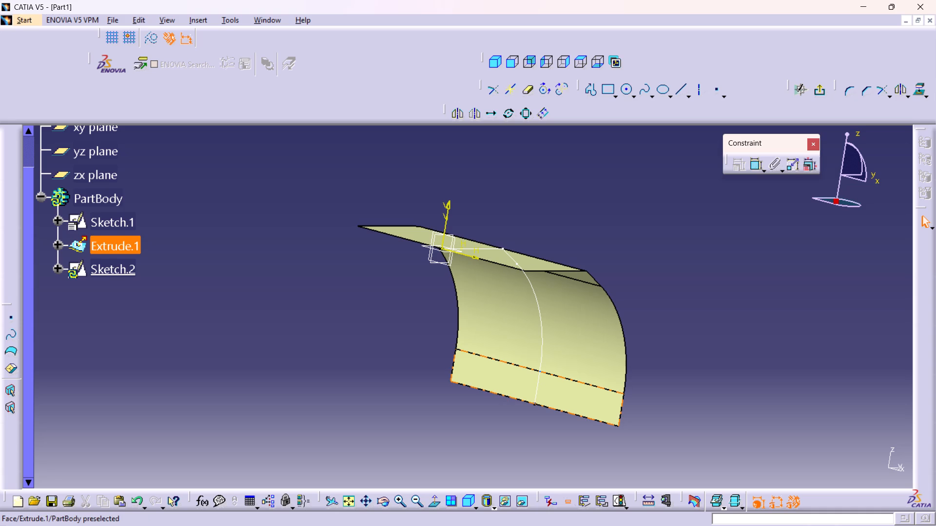
pyautogui.moveTo(440, 414); pyautogui.dragTo(393, 434, button='middle')
pyautogui.moveTo(442, 411); pyautogui.dragTo(393, 434, button='right')
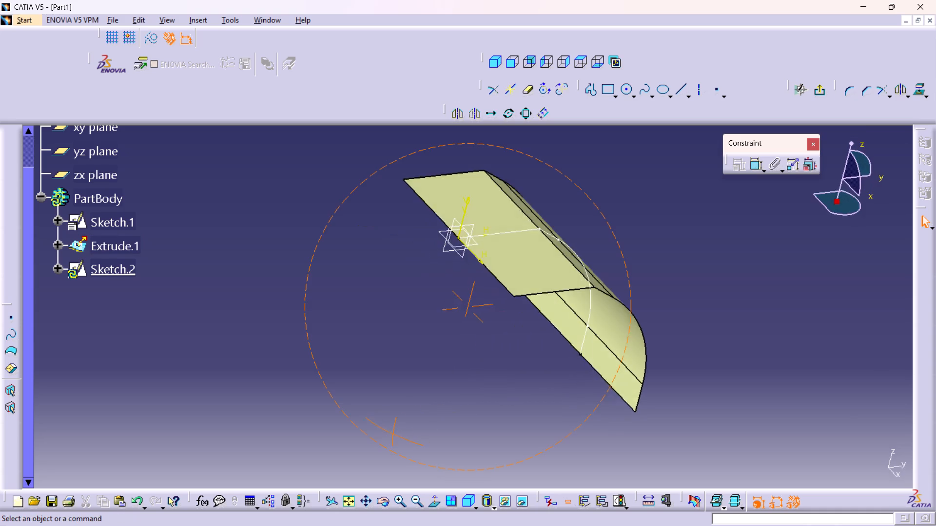
pyautogui.moveTo(393, 434); pyautogui.dragTo(407, 419, button='middle')
pyautogui.moveTo(393, 434); pyautogui.dragTo(411, 416, button='right')
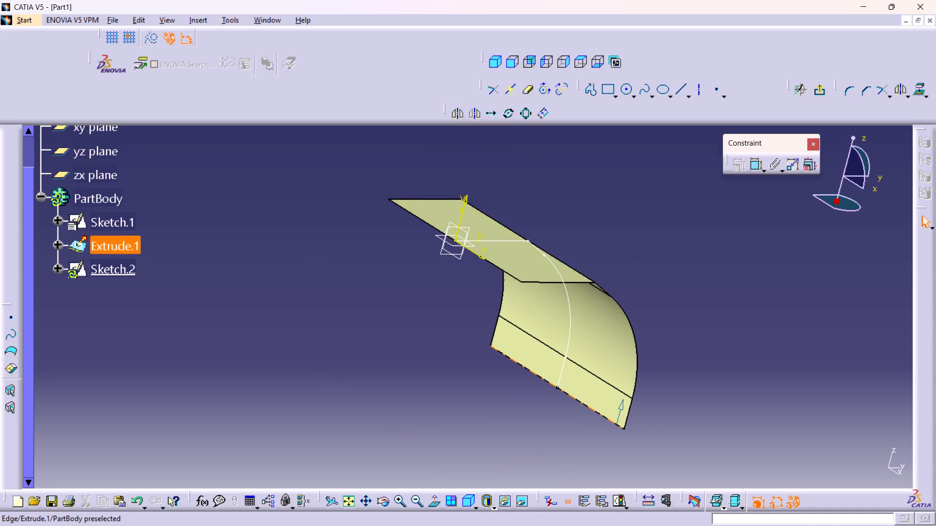
pyautogui.moveTo(590, 406); pyautogui.dragTo(418, 401, button='middle')
pyautogui.moveTo(588, 404); pyautogui.dragTo(418, 401, button='right')
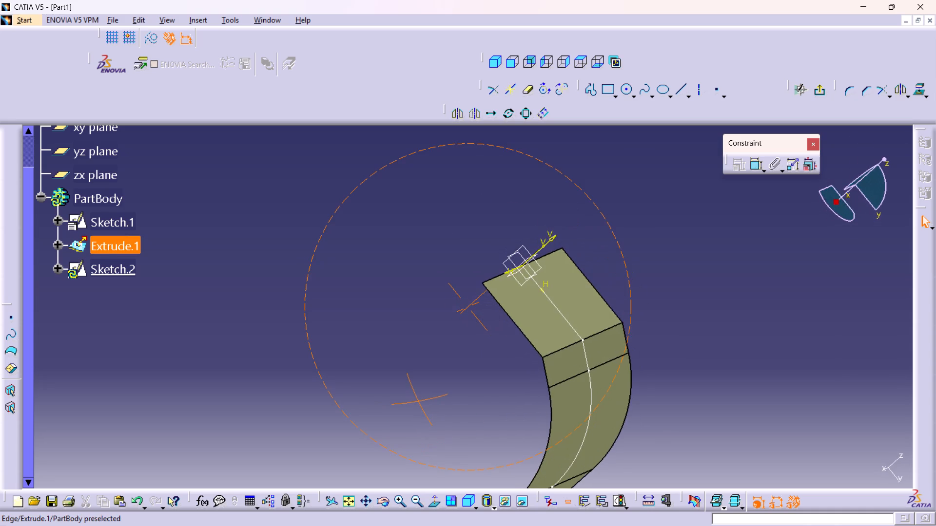
pyautogui.moveTo(424, 442); pyautogui.dragTo(597, 412, button='middle')
pyautogui.moveTo(426, 442); pyautogui.dragTo(597, 412, button='right')
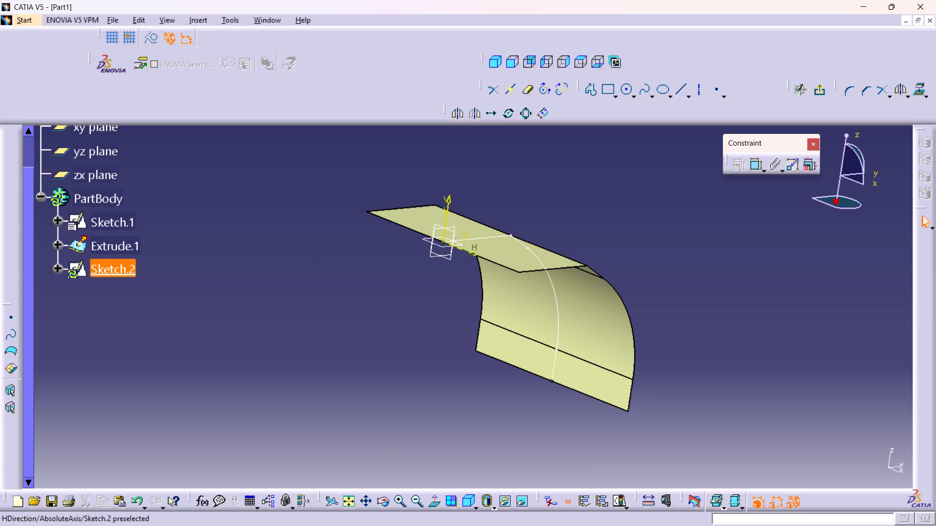
pyautogui.click(437, 498)
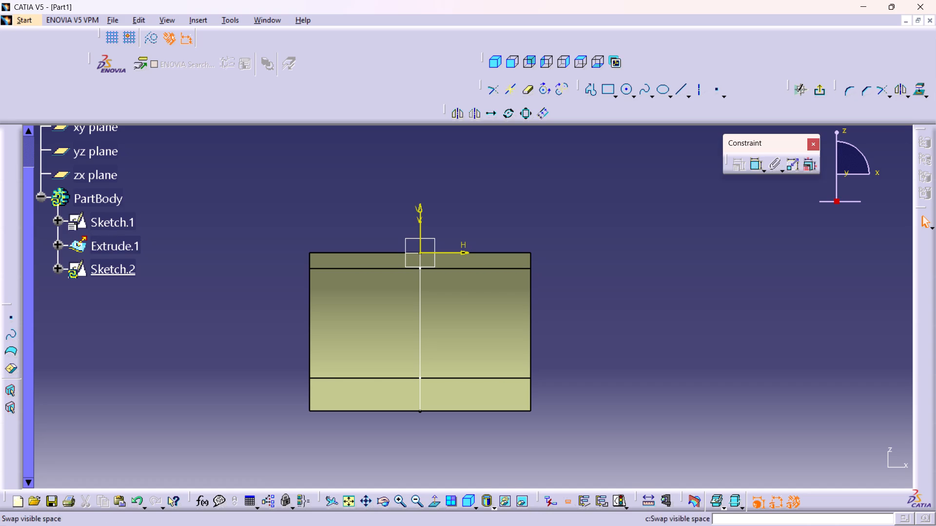
# Detach the view mode command set and dock it at the top, alongside the standard view commands.
pyautogui.click(494, 500)
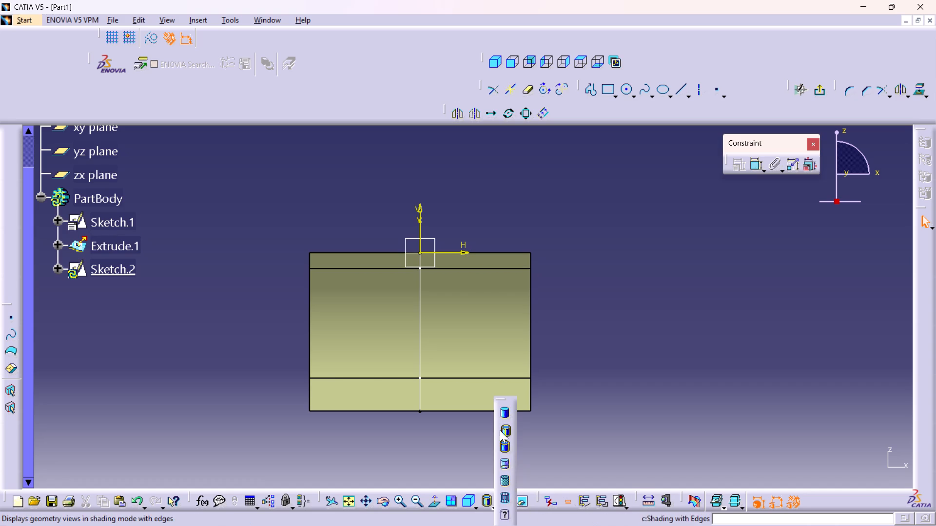
pyautogui.moveTo(497, 404); pyautogui.dragTo(801, 78)
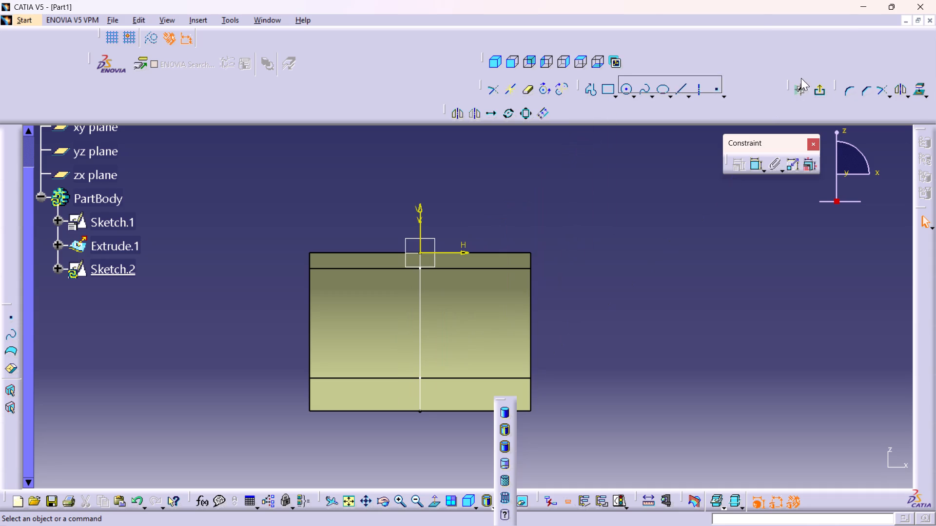
pyautogui.moveTo(801, 78); pyautogui.dragTo(815, 53)
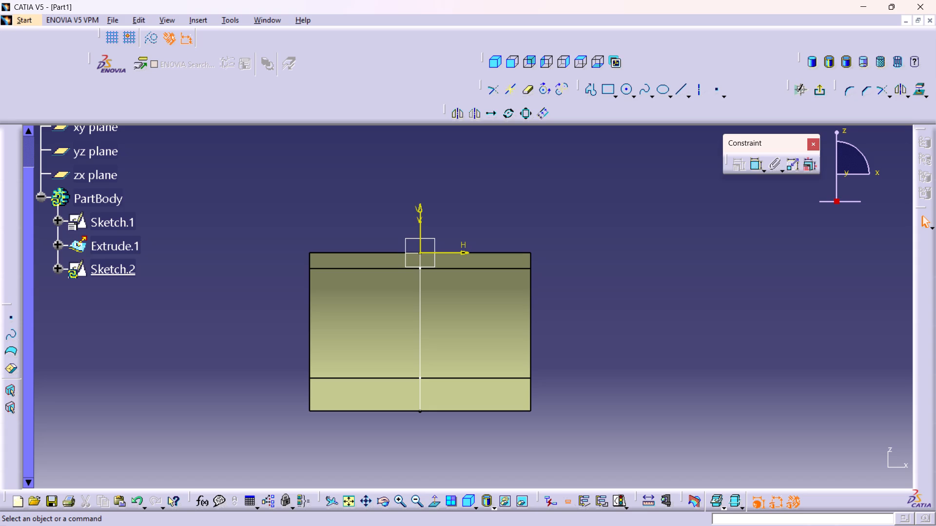
# Sketch a circle of about 25.3 mm radius centred on the origin of Sketch.2.
pyautogui.moveTo(484, 208); pyautogui.dragTo(555, 217, button='middle')
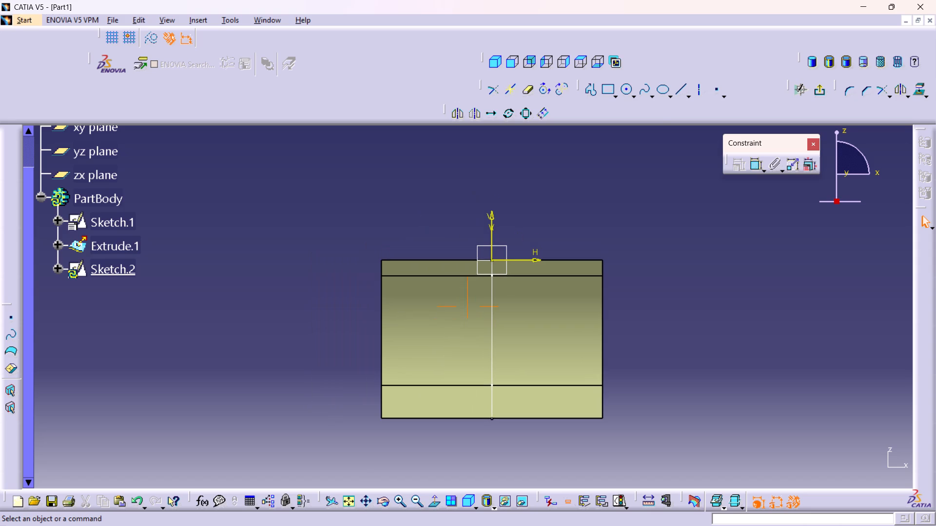
pyautogui.moveTo(555, 217); pyautogui.dragTo(555, 218, button='middle')
pyautogui.doubleClick(627, 88)
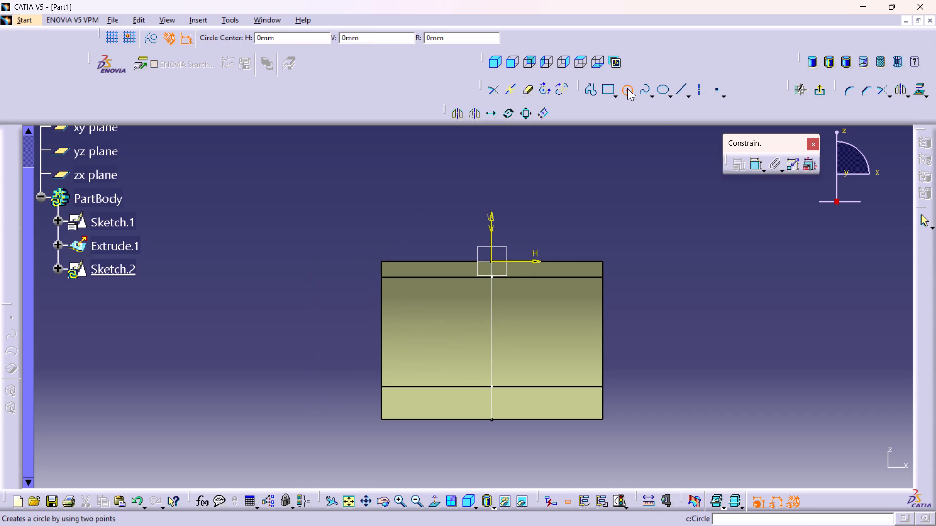
pyautogui.click(493, 262)
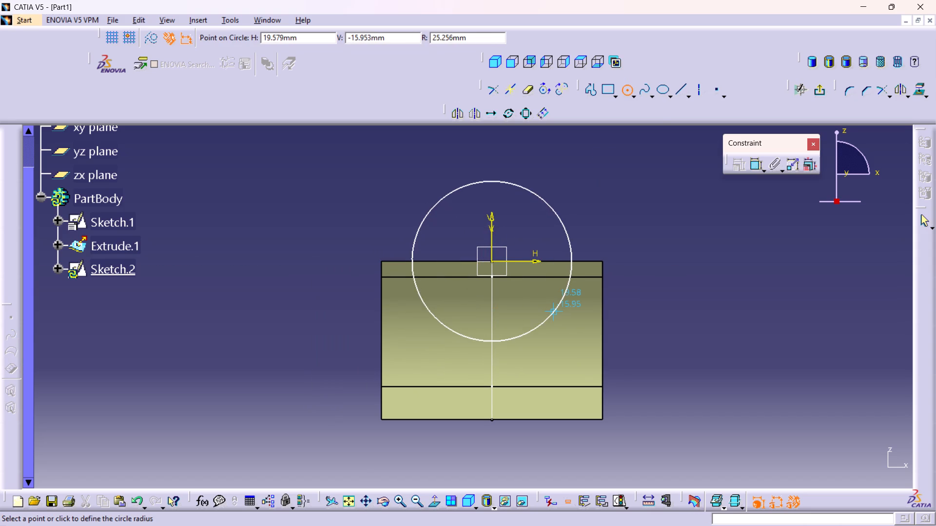
pyautogui.click(554, 311)
# Dimension the circle's diameter, set it to 50 mm and exit the sketch.
pyautogui.doubleClick(752, 161)
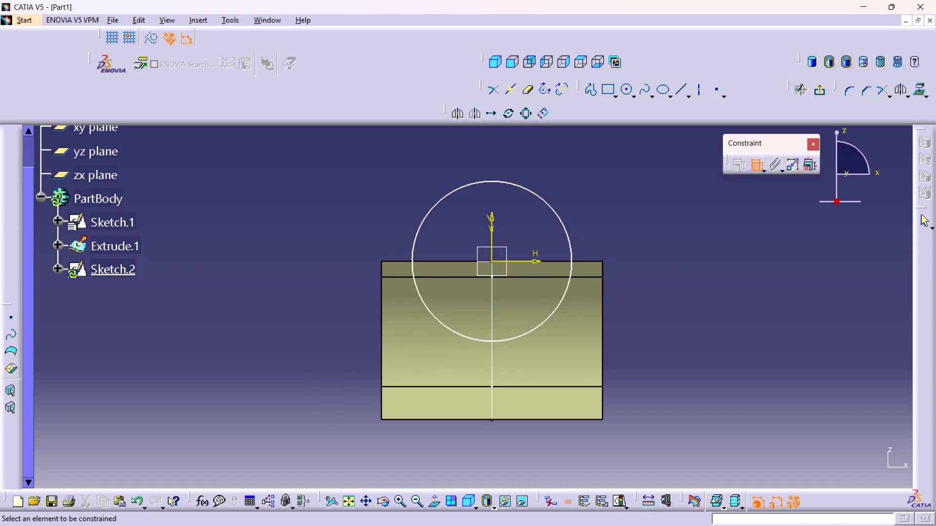
pyautogui.click(553, 207)
pyautogui.click(581, 189)
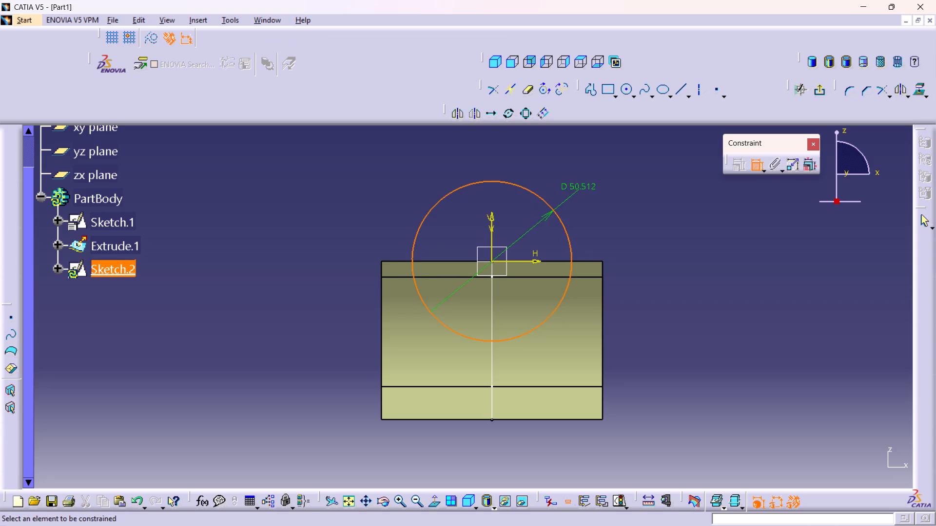
pyautogui.doubleClick(580, 187)
pyautogui.write('50')
pyautogui.press('Return')
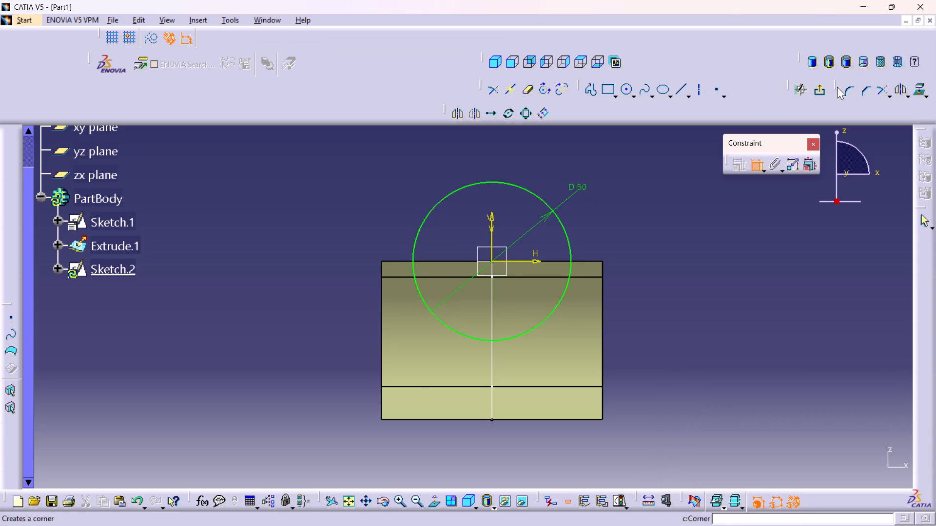
pyautogui.click(825, 92)
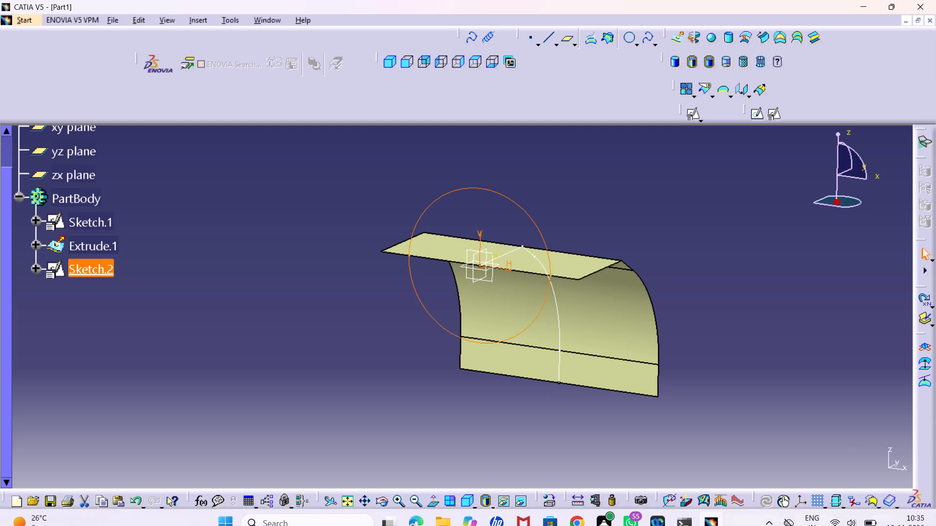
# Start an extruded surface from the Sketch.2 circle along the default sketch normal, with the direction reversed.
pyautogui.click(679, 32)
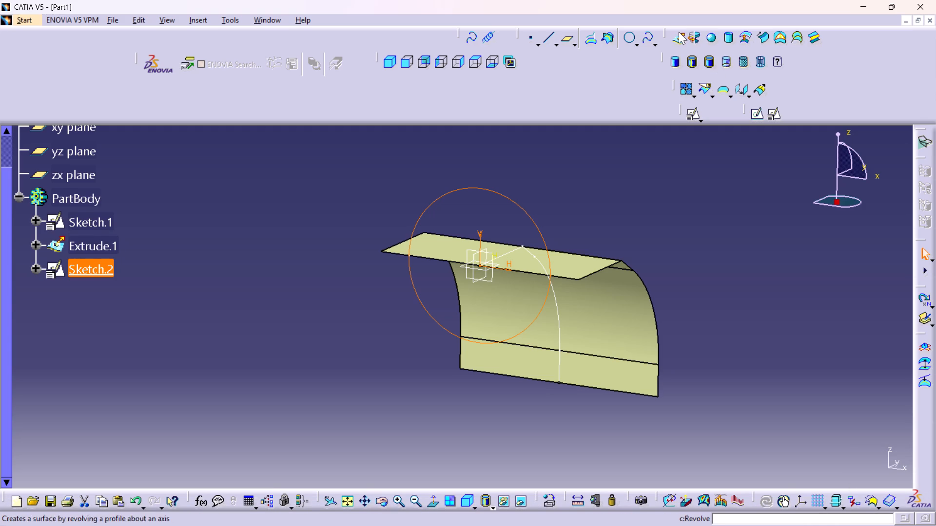
pyautogui.moveTo(683, 219); pyautogui.dragTo(509, 253, button='middle')
pyautogui.moveTo(683, 219); pyautogui.dragTo(509, 253, button='right')
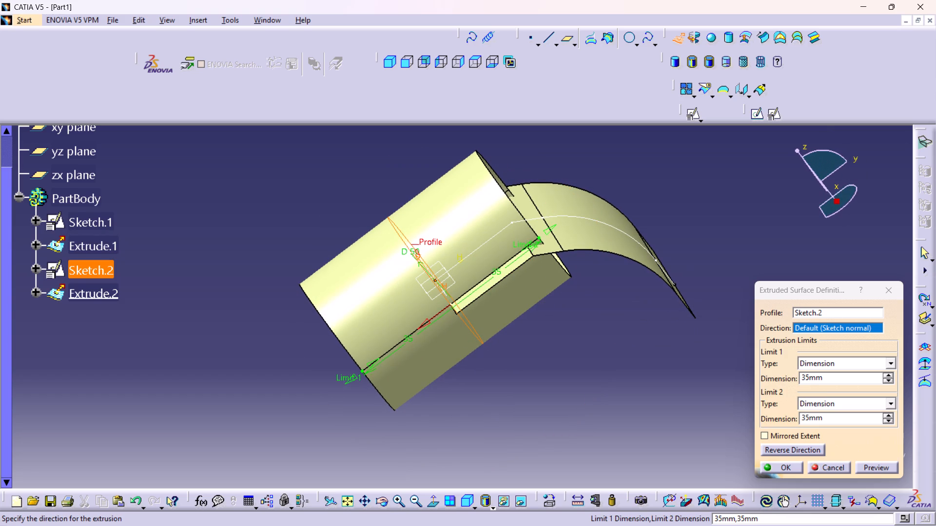
pyautogui.moveTo(303, 383); pyautogui.dragTo(279, 288, button='middle')
pyautogui.moveTo(297, 379); pyautogui.dragTo(279, 288, button='right')
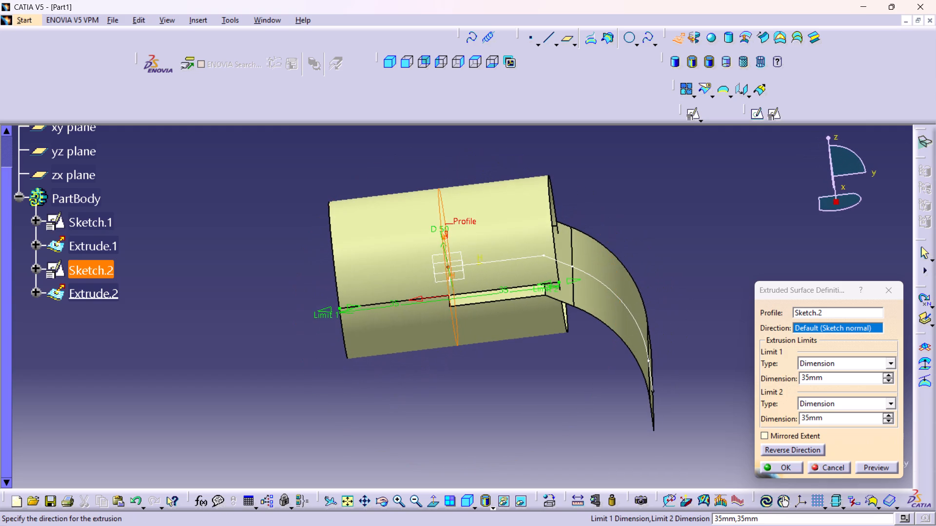
pyautogui.moveTo(381, 396); pyautogui.dragTo(464, 388, button='middle')
pyautogui.moveTo(381, 396); pyautogui.dragTo(464, 388, button='right')
pyautogui.moveTo(507, 377); pyautogui.dragTo(471, 405, button='middle')
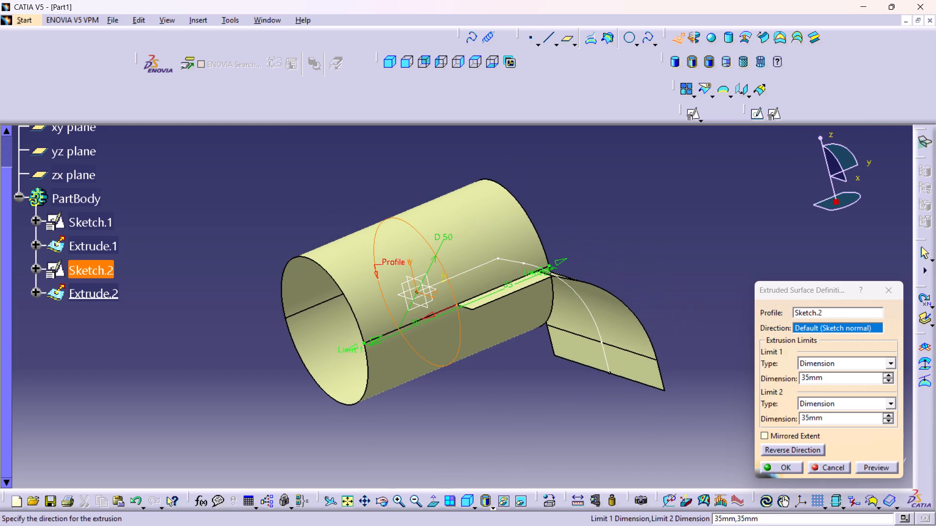
pyautogui.click(777, 450)
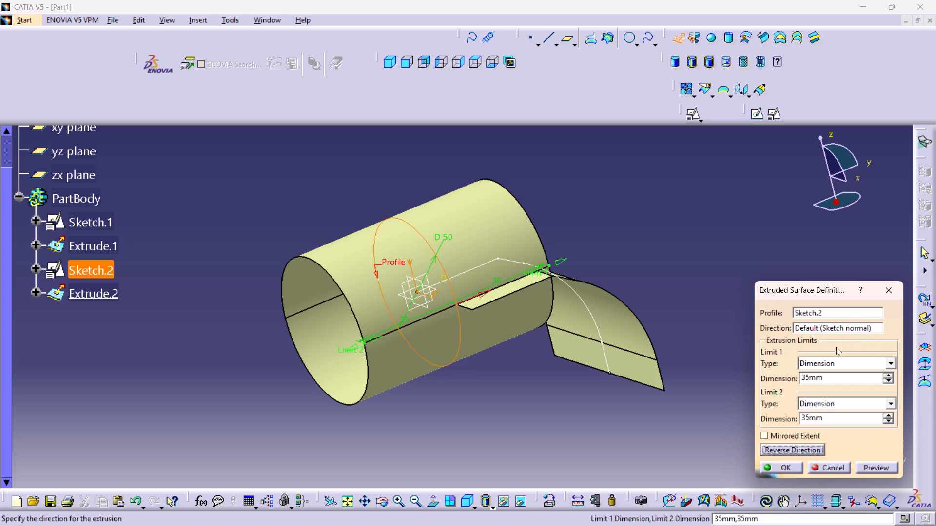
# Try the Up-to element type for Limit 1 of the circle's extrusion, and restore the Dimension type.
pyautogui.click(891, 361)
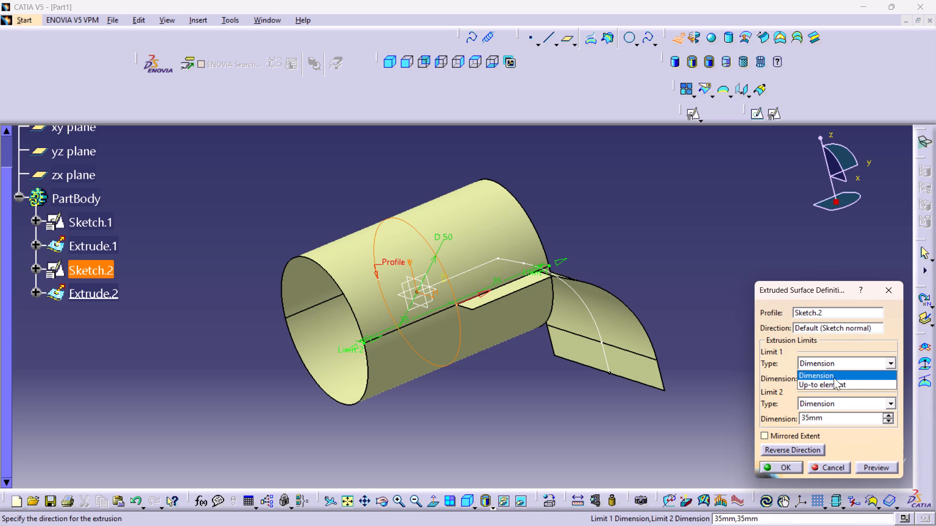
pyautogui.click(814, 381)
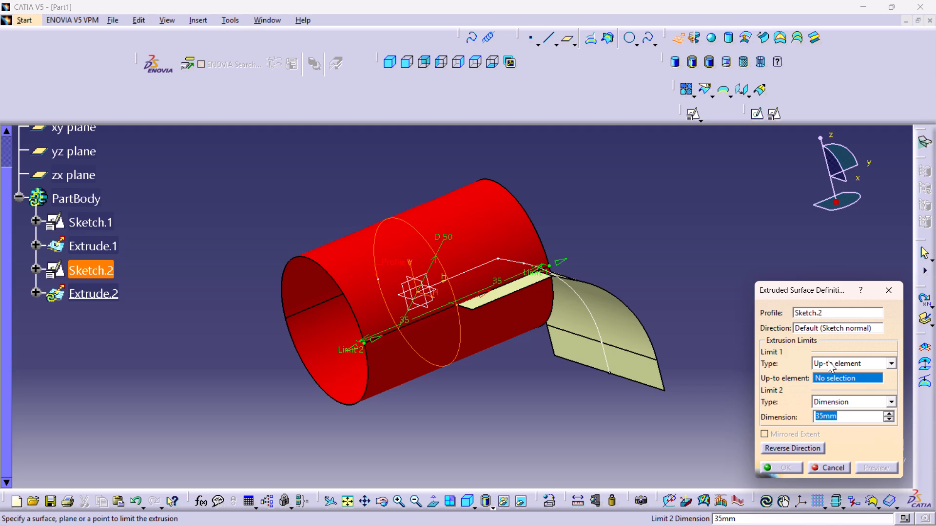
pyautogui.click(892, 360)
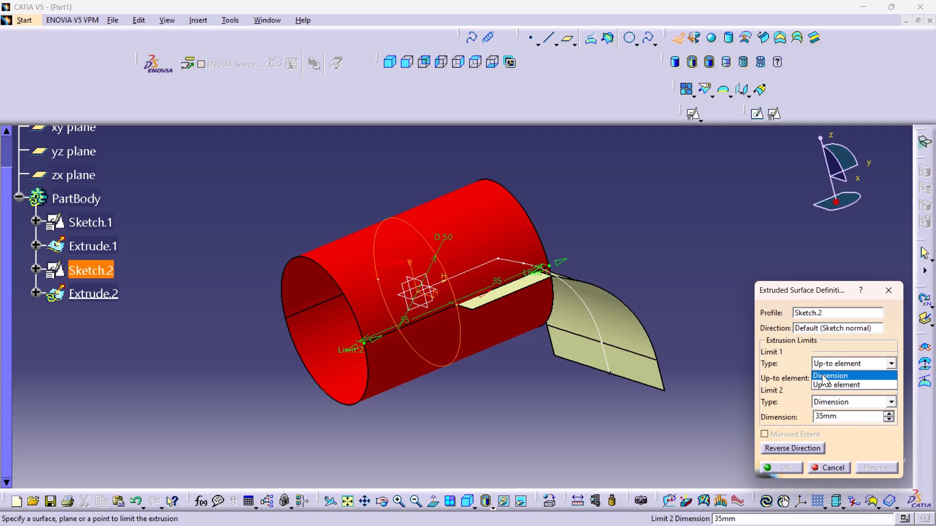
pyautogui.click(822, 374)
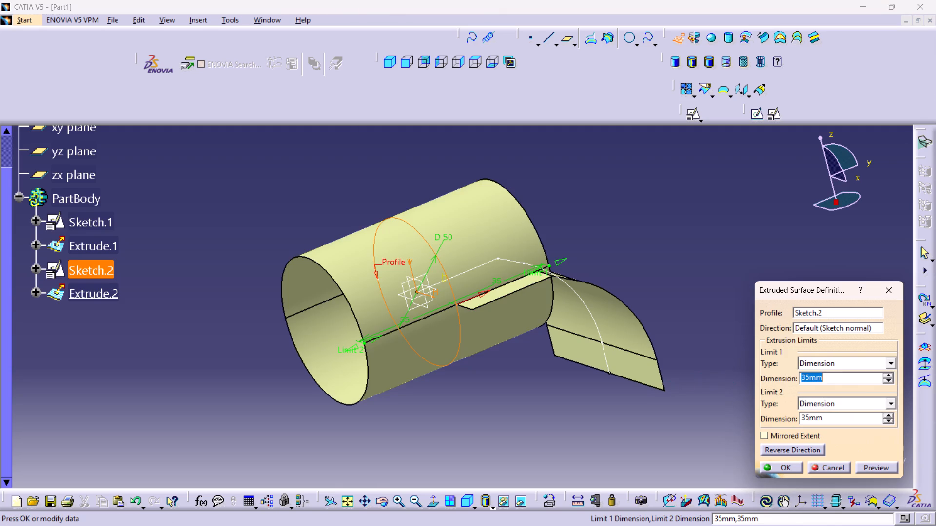
# Examine from several angles how the cylindrical extrusion preview sits against the first extruded surface.
pyautogui.moveTo(388, 403); pyautogui.dragTo(349, 420, button='middle')
pyautogui.moveTo(387, 403); pyautogui.dragTo(349, 420, button='right')
pyautogui.scroll(1, 349, 420)
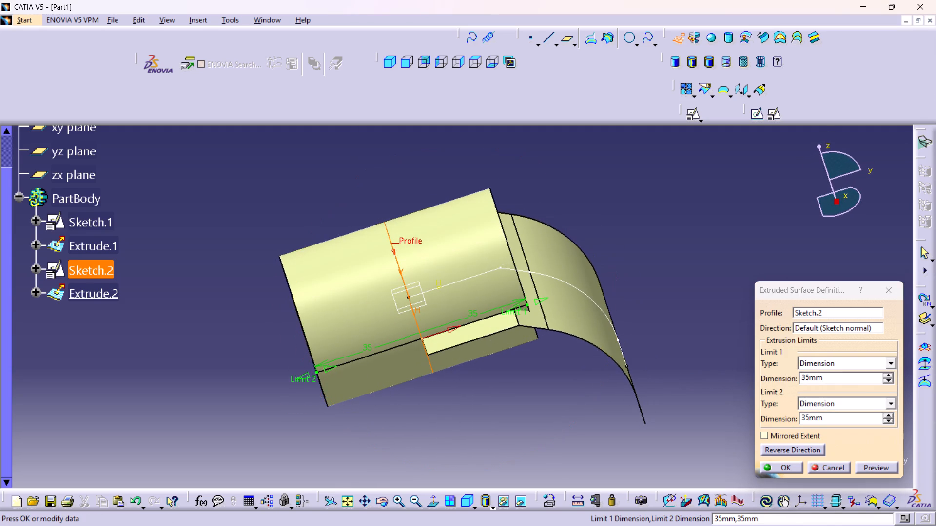
pyautogui.moveTo(458, 406); pyautogui.dragTo(485, 402, button='middle')
pyautogui.moveTo(458, 406); pyautogui.dragTo(485, 402, button='right')
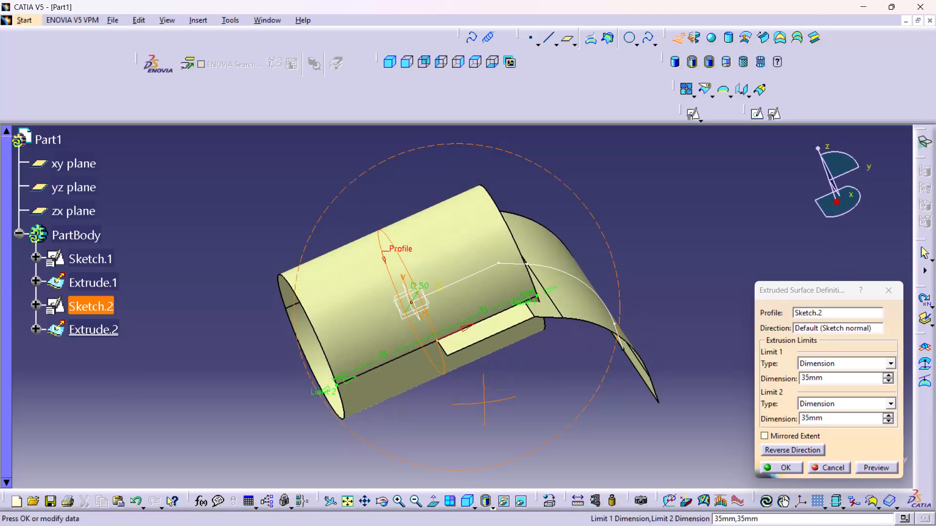
pyautogui.moveTo(485, 402); pyautogui.dragTo(484, 405, button='right')
pyautogui.moveTo(485, 402); pyautogui.dragTo(484, 405, button='middle')
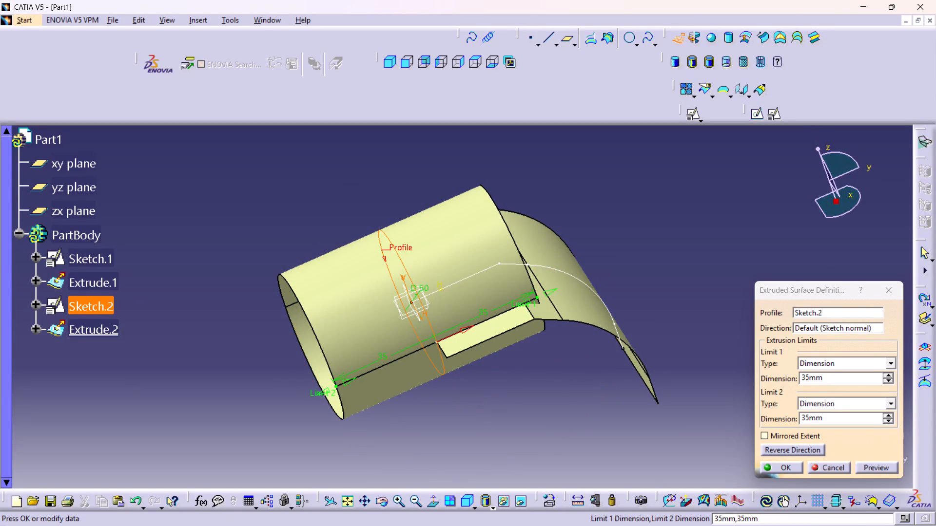
pyautogui.moveTo(314, 455); pyautogui.dragTo(328, 373, button='middle')
pyautogui.moveTo(314, 455); pyautogui.dragTo(328, 373, button='right')
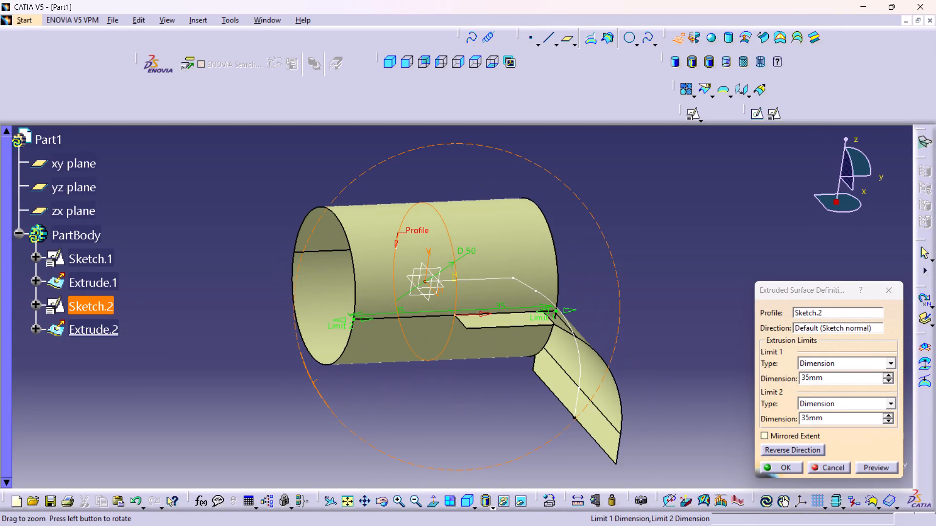
pyautogui.moveTo(400, 414); pyautogui.dragTo(441, 398, button='middle')
pyautogui.moveTo(400, 414); pyautogui.dragTo(441, 398, button='right')
pyautogui.moveTo(419, 387); pyautogui.dragTo(419, 411, button='middle')
pyautogui.moveTo(419, 387); pyautogui.dragTo(419, 411, button='right')
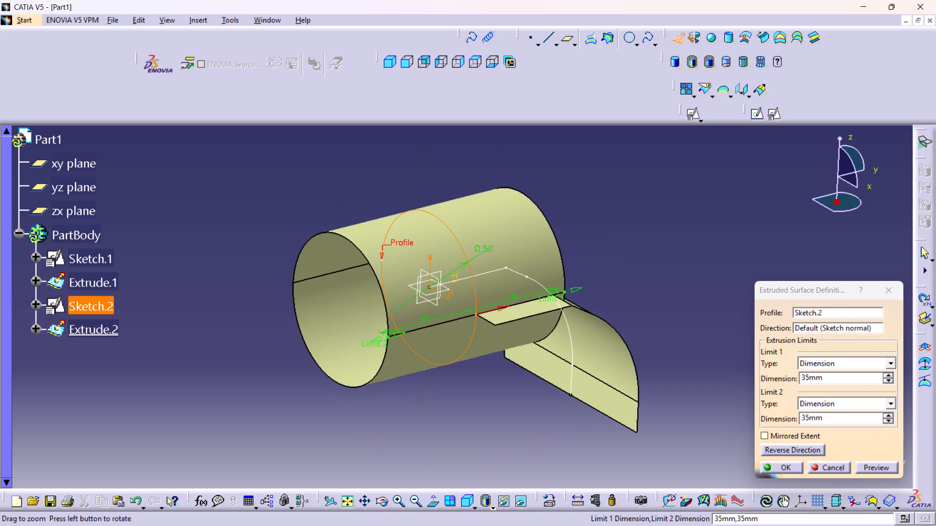
pyautogui.moveTo(372, 394); pyautogui.dragTo(373, 399, button='middle')
pyautogui.moveTo(372, 394); pyautogui.dragTo(373, 399, button='right')
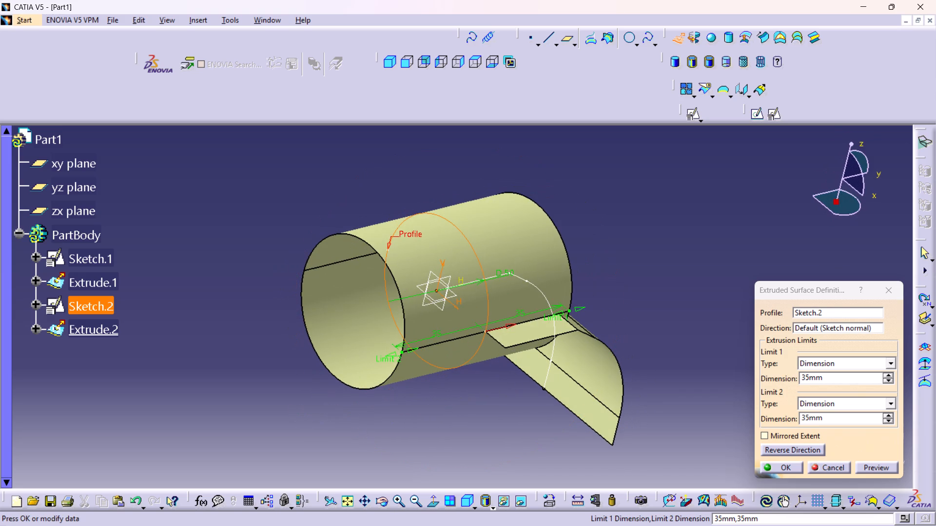
pyautogui.moveTo(476, 398); pyautogui.dragTo(409, 422, button='middle')
pyautogui.moveTo(476, 398); pyautogui.dragTo(409, 422, button='right')
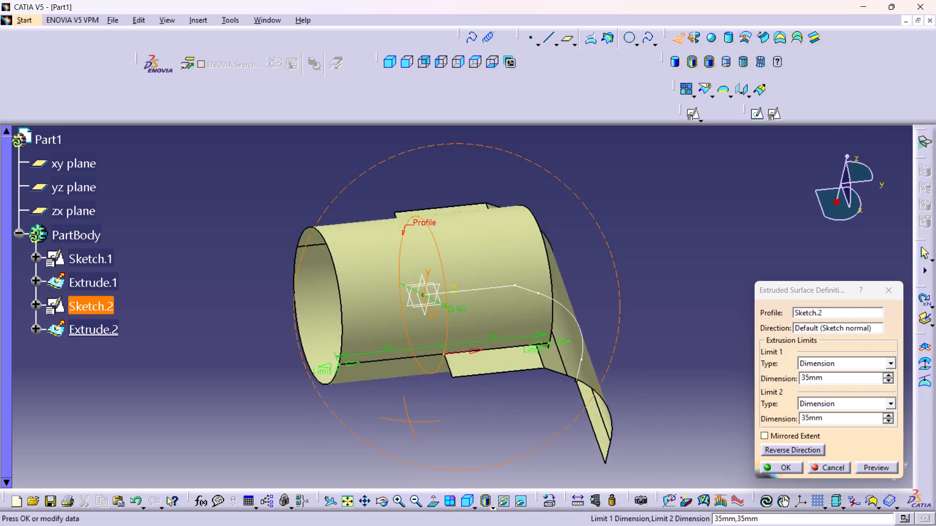
pyautogui.moveTo(409, 422); pyautogui.dragTo(434, 435, button='right')
pyautogui.moveTo(409, 422); pyautogui.dragTo(434, 435, button='middle')
pyautogui.moveTo(431, 428); pyautogui.dragTo(455, 436, button='middle')
pyautogui.moveTo(431, 428); pyautogui.dragTo(455, 436, button='right')
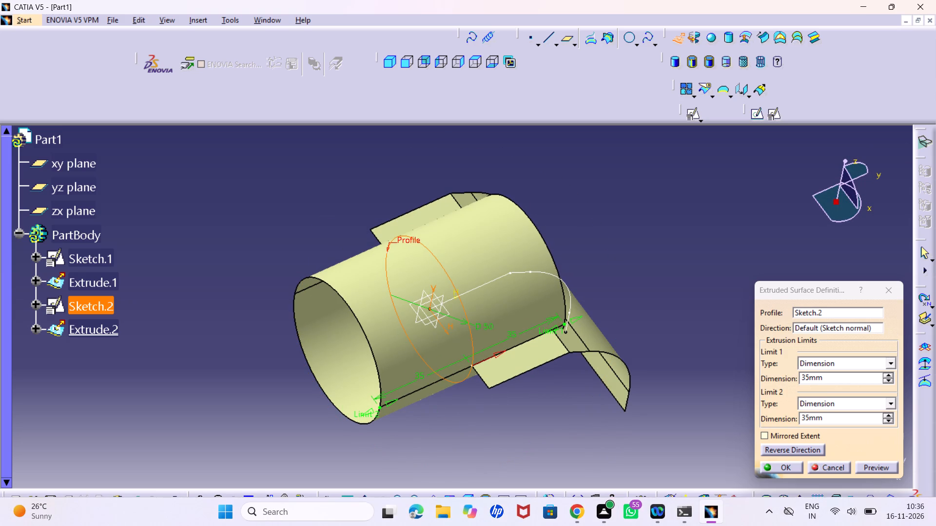
# Set Limit 1 of the circle's extrusion to 50 mm, preview it, and switch Mirrored Extent on and back off.
pyautogui.doubleClick(839, 377)
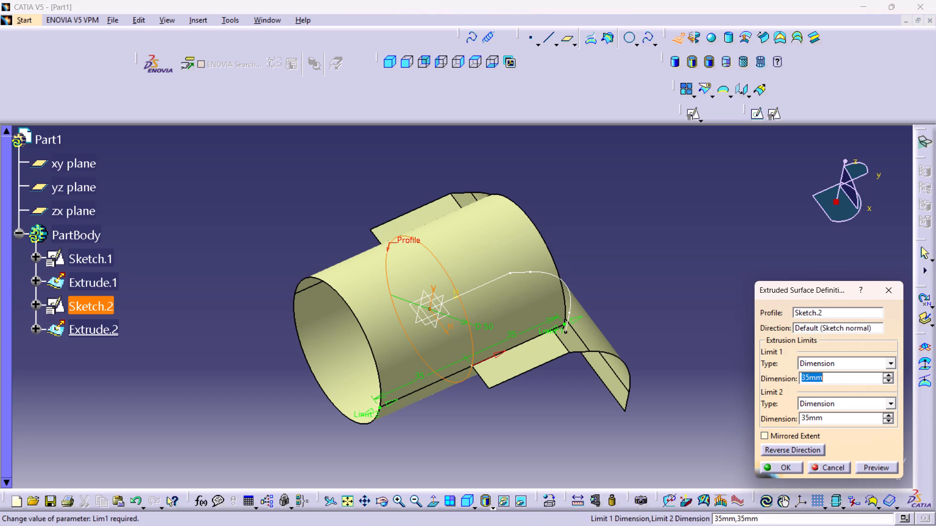
pyautogui.write('50')
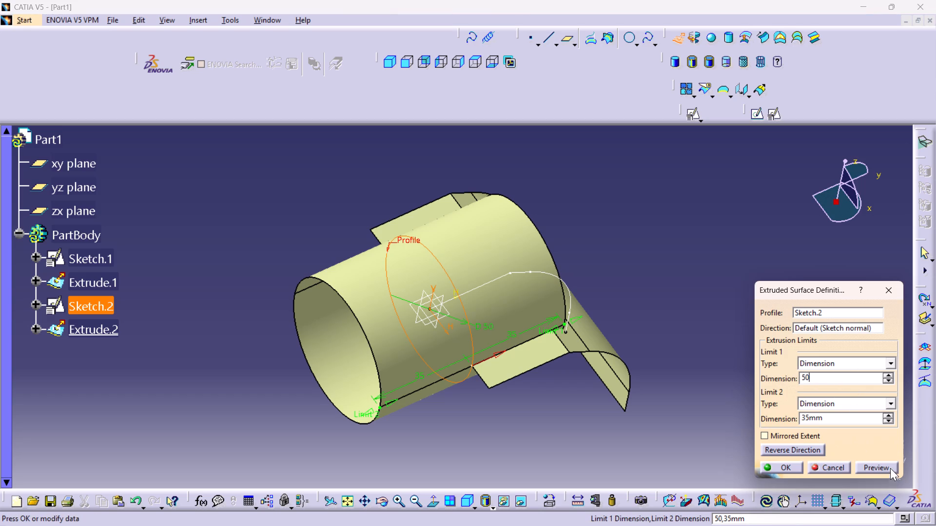
pyautogui.click(885, 466)
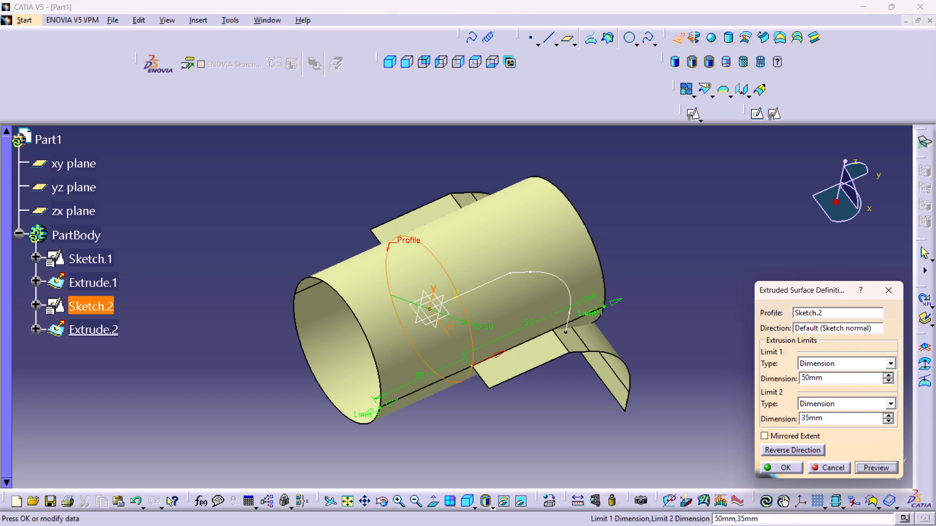
pyautogui.click(762, 432)
pyautogui.click(762, 432)
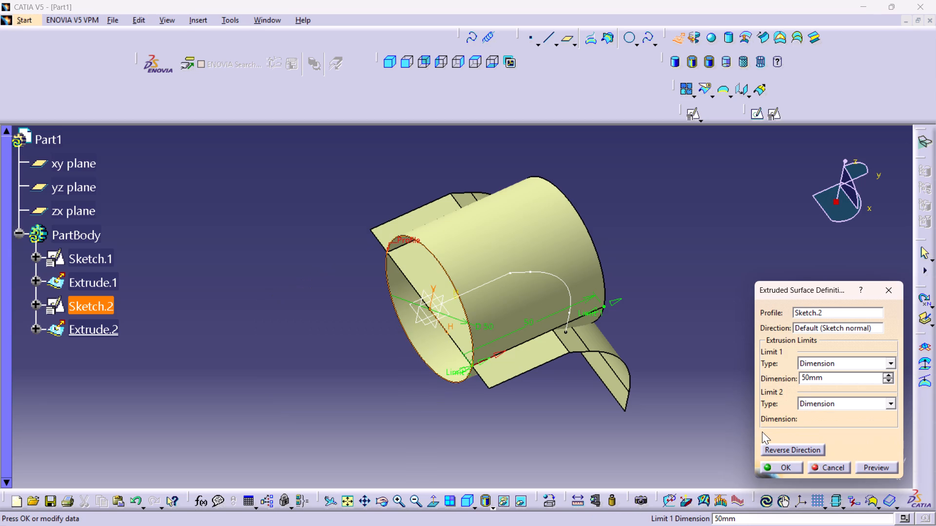
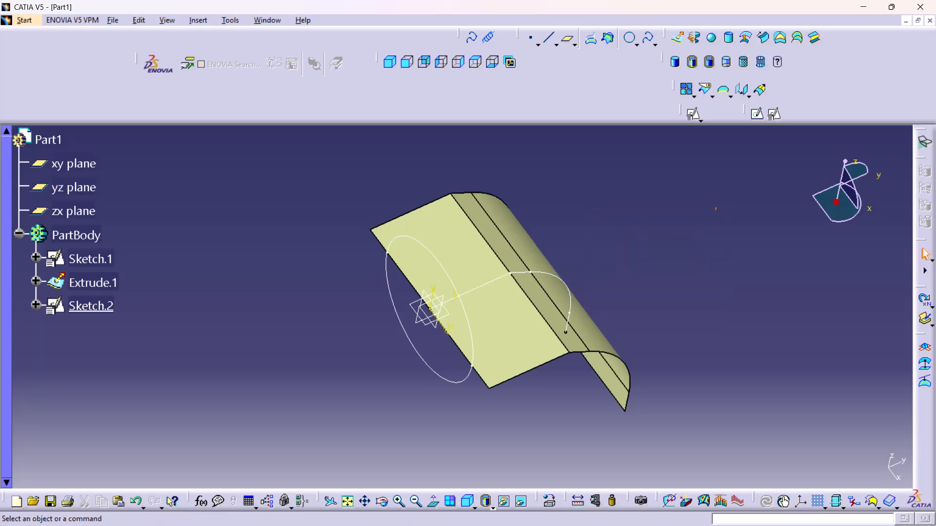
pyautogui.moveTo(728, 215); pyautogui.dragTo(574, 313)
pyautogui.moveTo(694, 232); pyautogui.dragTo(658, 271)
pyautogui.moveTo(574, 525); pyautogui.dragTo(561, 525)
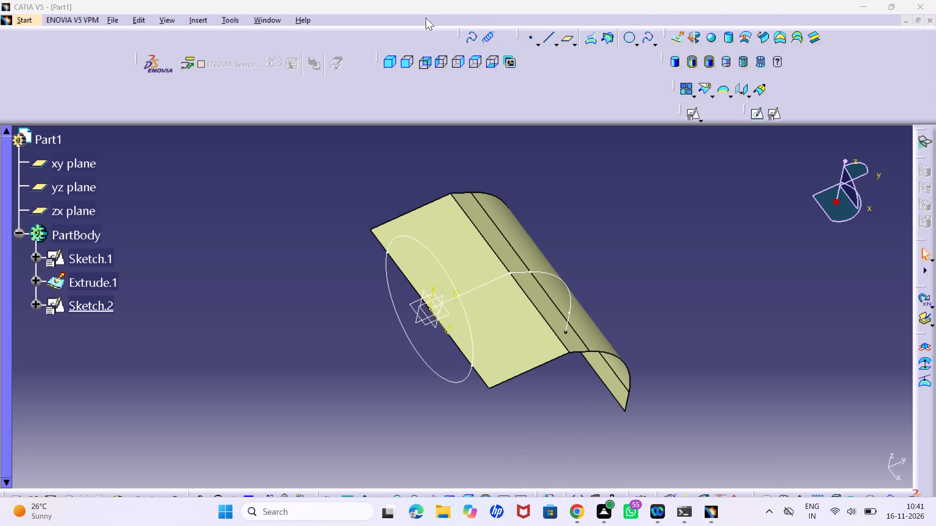
# Select the Sketch.2 circle and examine from several angles how it sits against the first extruded surface.
pyautogui.moveTo(77, 305); pyautogui.dragTo(88, 300)
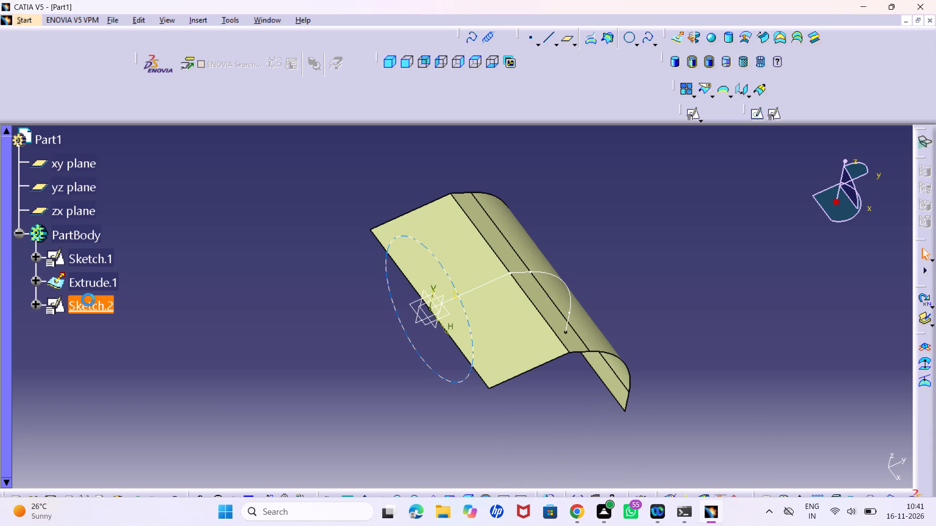
pyautogui.click(91, 304)
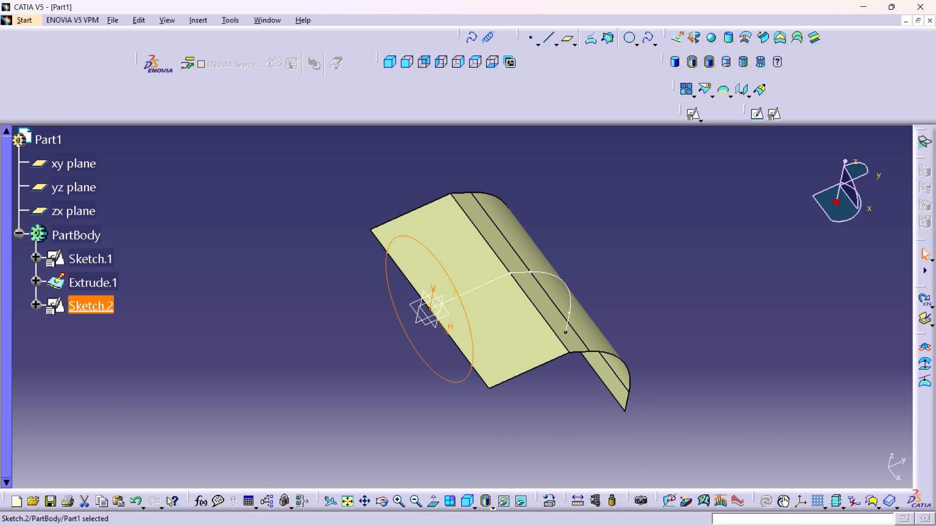
pyautogui.moveTo(661, 319); pyautogui.dragTo(648, 280, button='middle')
pyautogui.moveTo(661, 319); pyautogui.dragTo(648, 280, button='right')
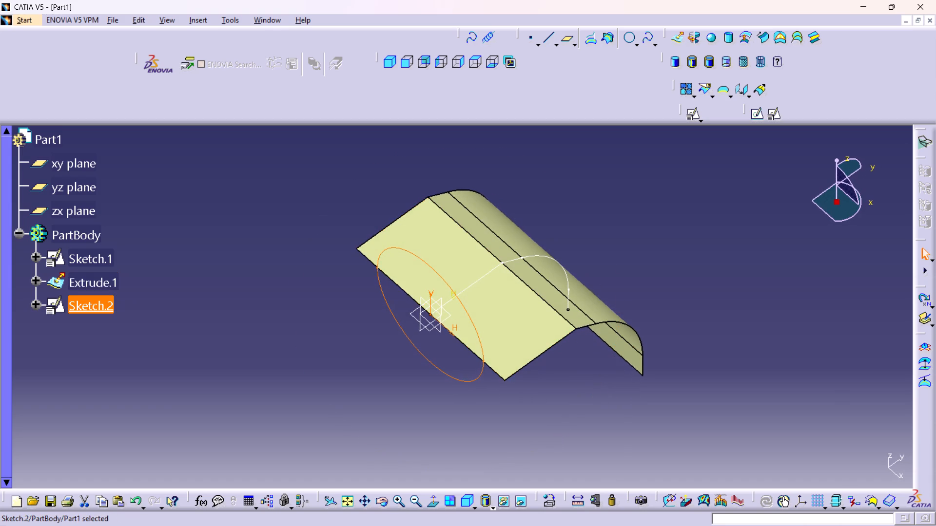
pyautogui.moveTo(405, 352); pyautogui.dragTo(429, 303, button='middle')
pyautogui.moveTo(404, 351); pyautogui.dragTo(429, 303, button='right')
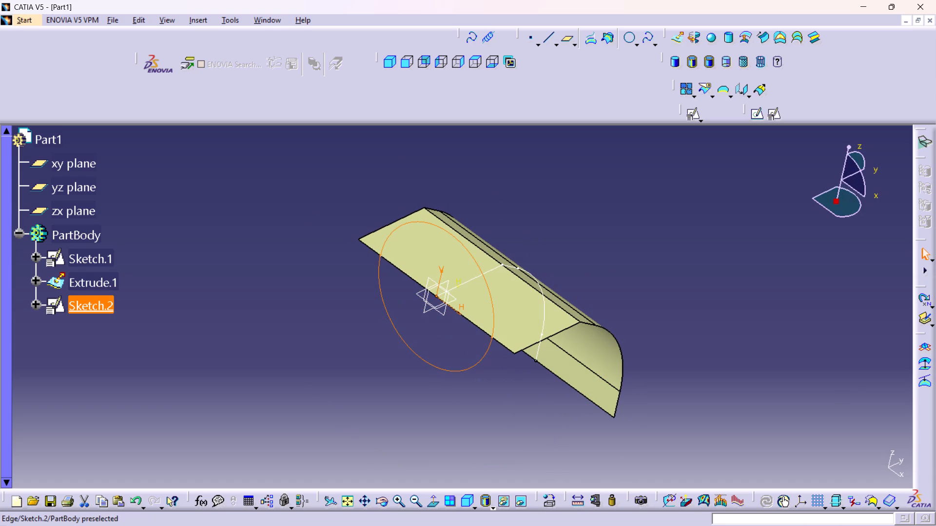
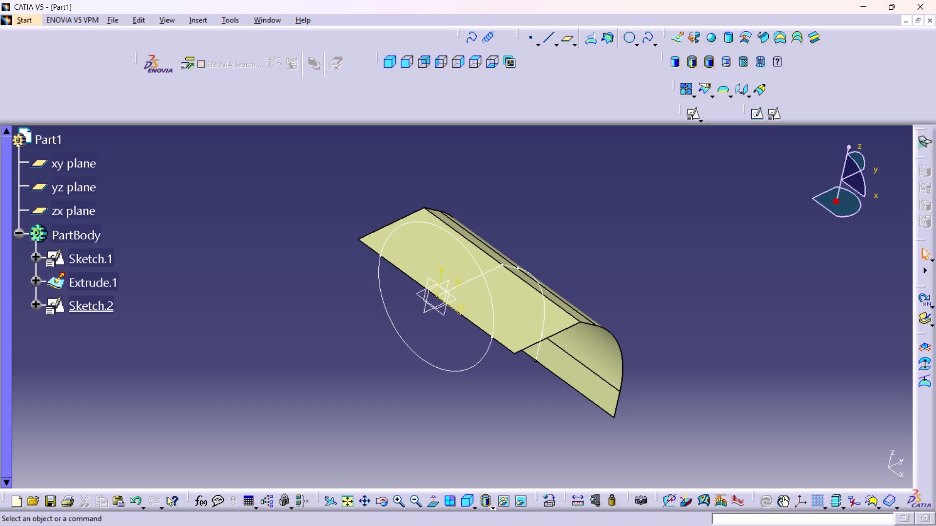
# Reopen Sketch.2 for editing and delete the circle's diameter dimension and the circle itself.
pyautogui.click(480, 363)
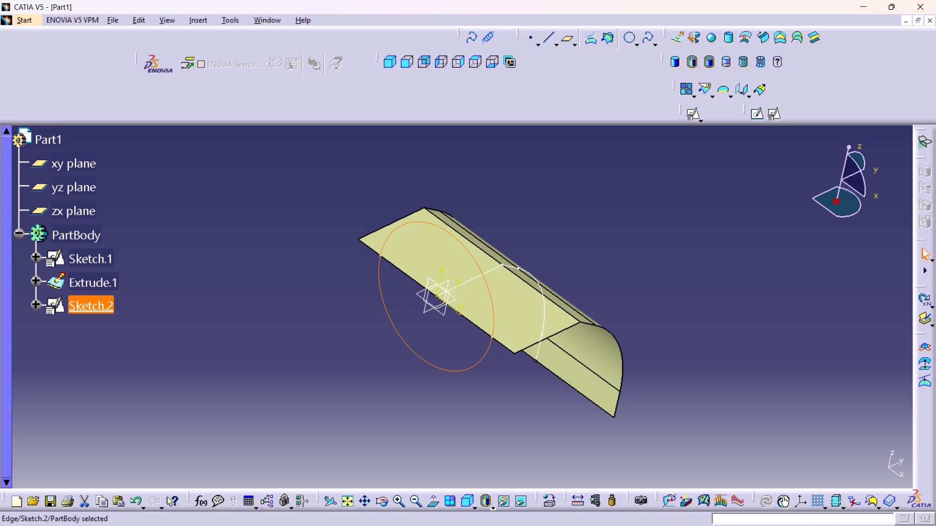
pyautogui.doubleClick(88, 305)
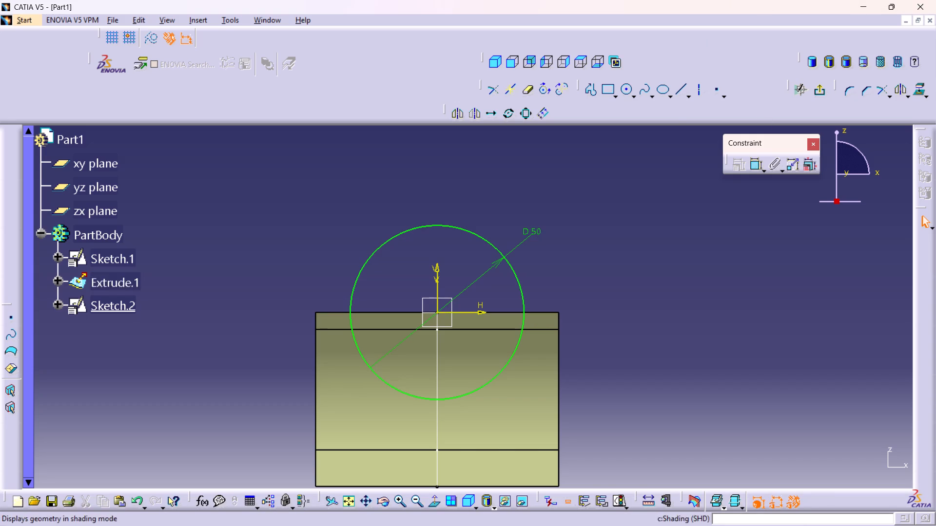
pyautogui.moveTo(515, 383); pyautogui.dragTo(521, 279, button='middle')
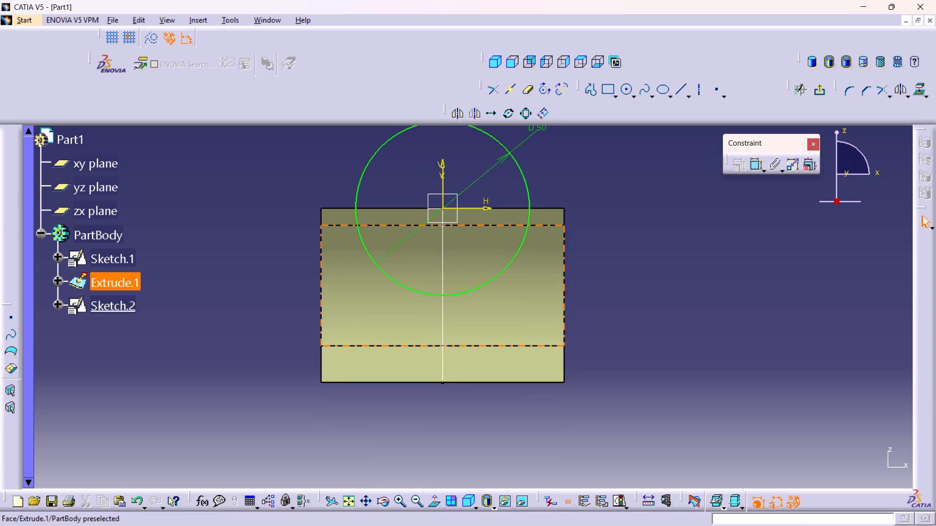
pyautogui.moveTo(519, 168); pyautogui.dragTo(525, 192, button='middle')
pyautogui.rightClick(522, 177)
pyautogui.moveTo(516, 181); pyautogui.dragTo(516, 202, button='middle')
pyautogui.moveTo(550, 163); pyautogui.dragTo(487, 225)
pyautogui.rightClick(527, 183)
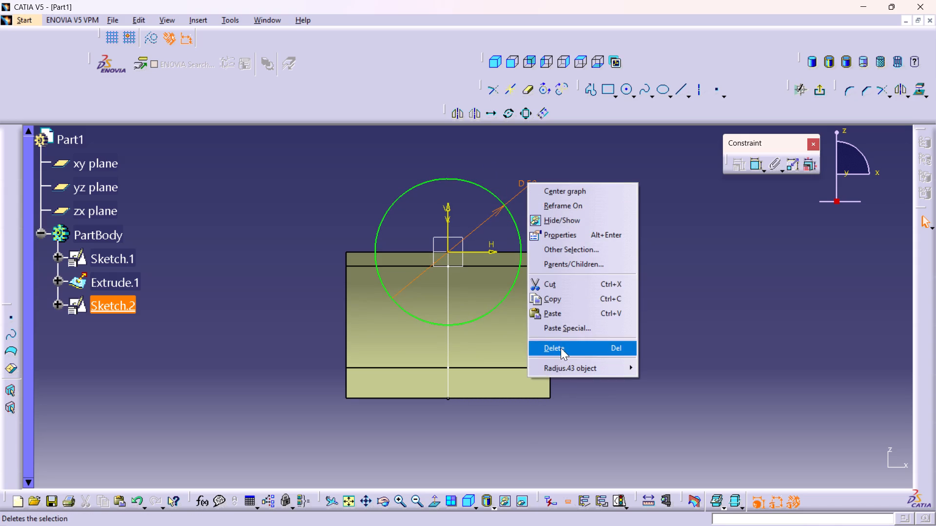
pyautogui.click(561, 348)
pyautogui.rightClick(494, 193)
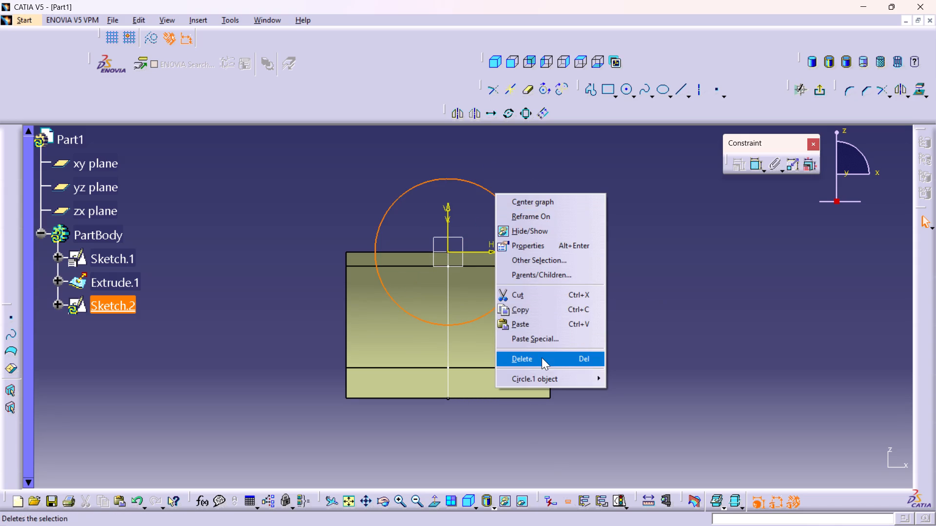
pyautogui.click(542, 357)
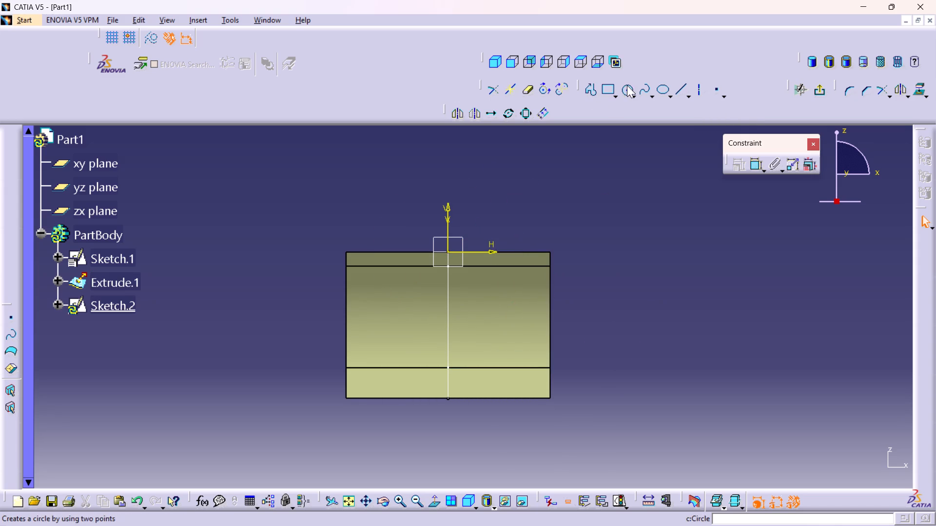
# Sketch a circle about 51 mm in diameter centred on the vertical axis just below the sketch origin.
pyautogui.doubleClick(629, 90)
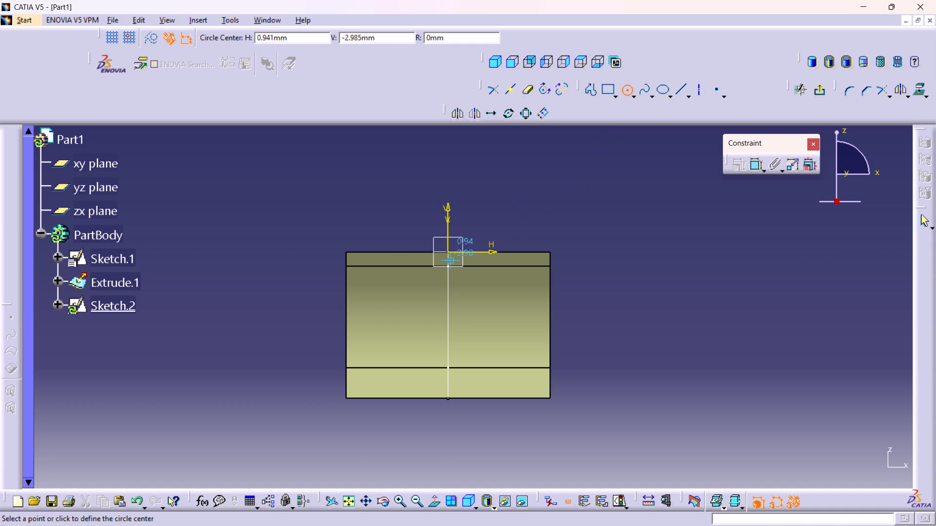
pyautogui.click(448, 262)
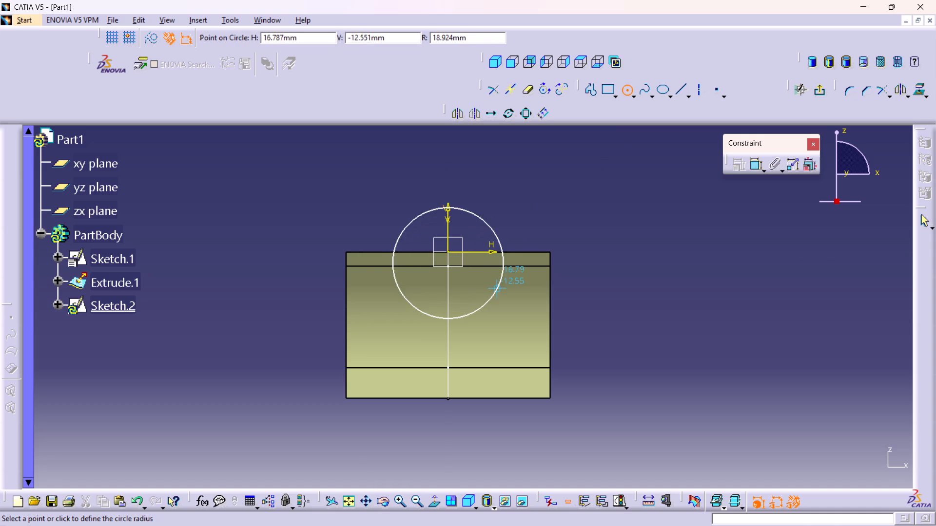
pyautogui.click(514, 296)
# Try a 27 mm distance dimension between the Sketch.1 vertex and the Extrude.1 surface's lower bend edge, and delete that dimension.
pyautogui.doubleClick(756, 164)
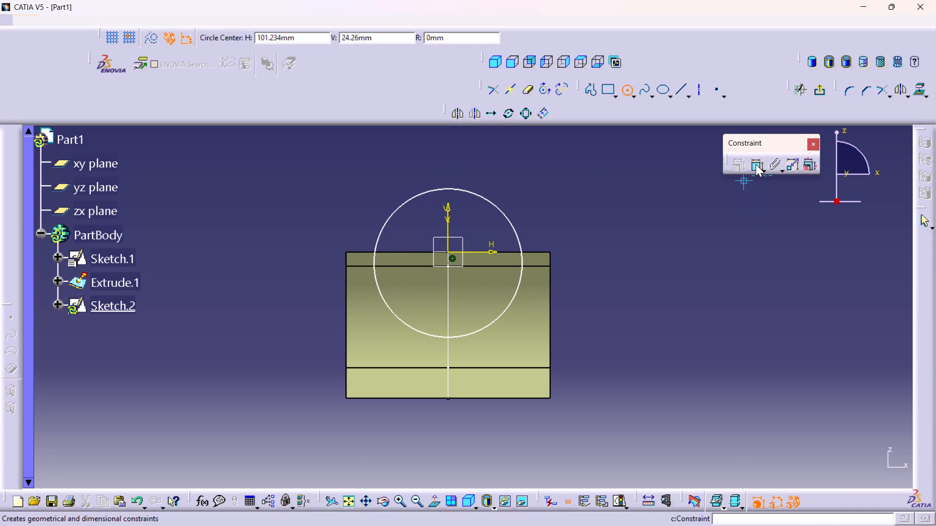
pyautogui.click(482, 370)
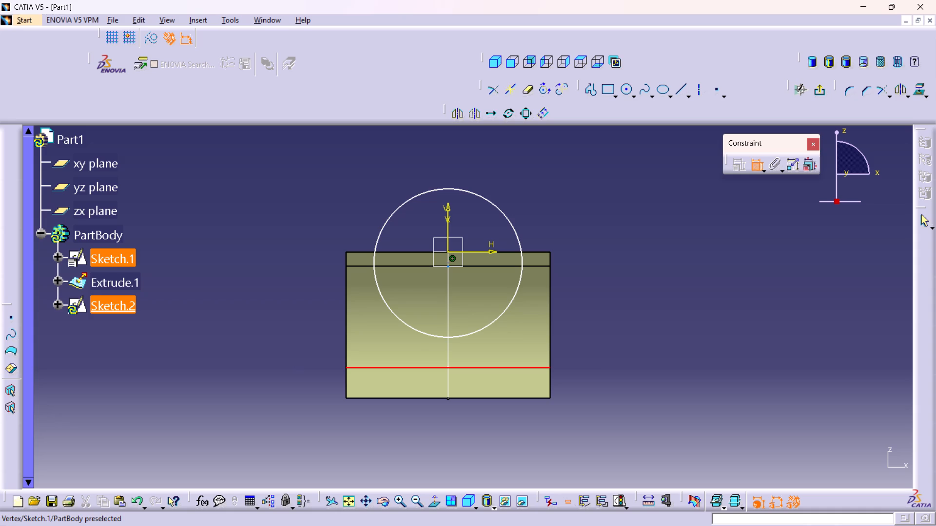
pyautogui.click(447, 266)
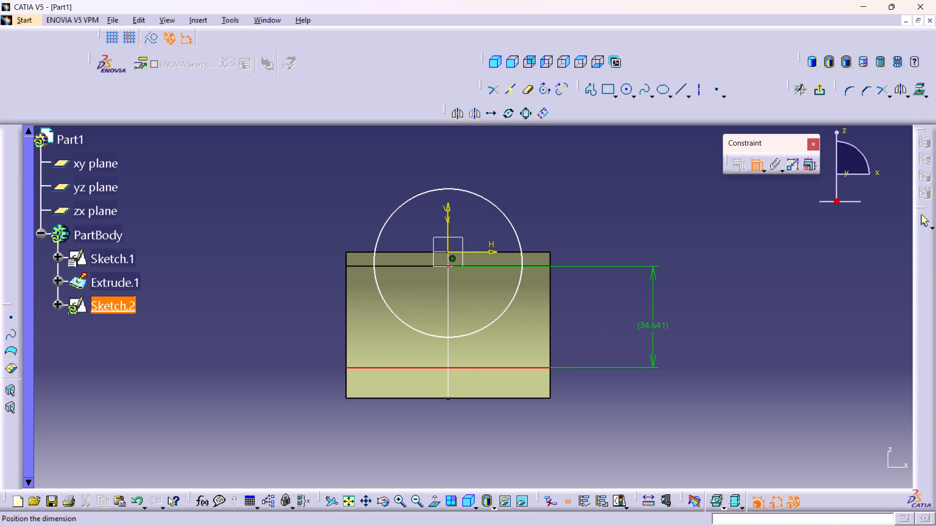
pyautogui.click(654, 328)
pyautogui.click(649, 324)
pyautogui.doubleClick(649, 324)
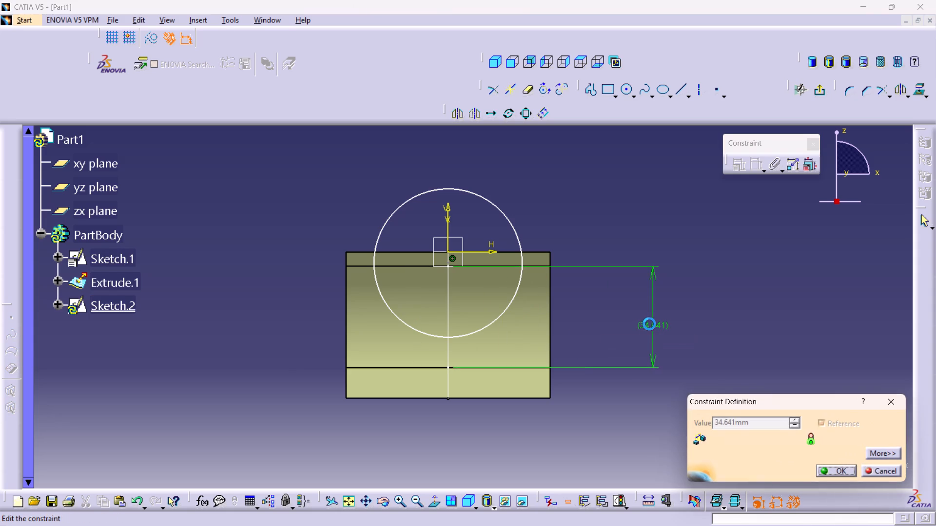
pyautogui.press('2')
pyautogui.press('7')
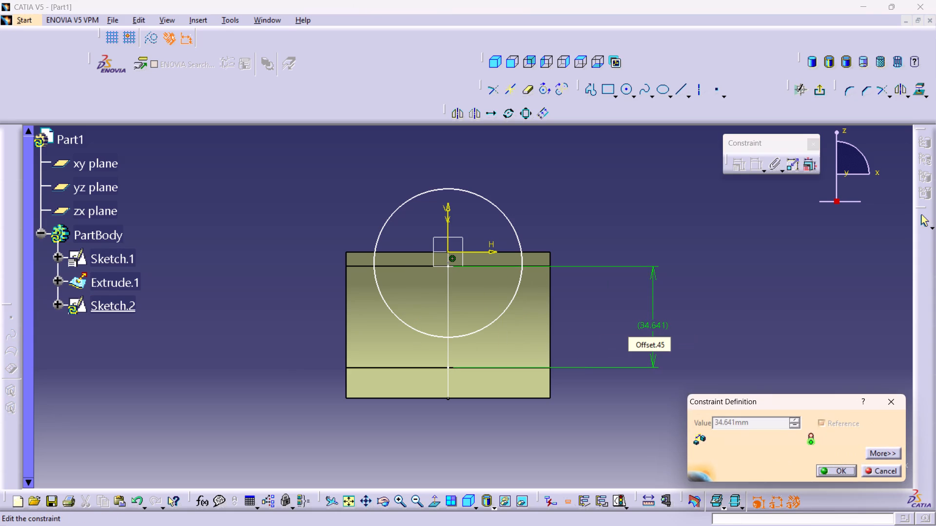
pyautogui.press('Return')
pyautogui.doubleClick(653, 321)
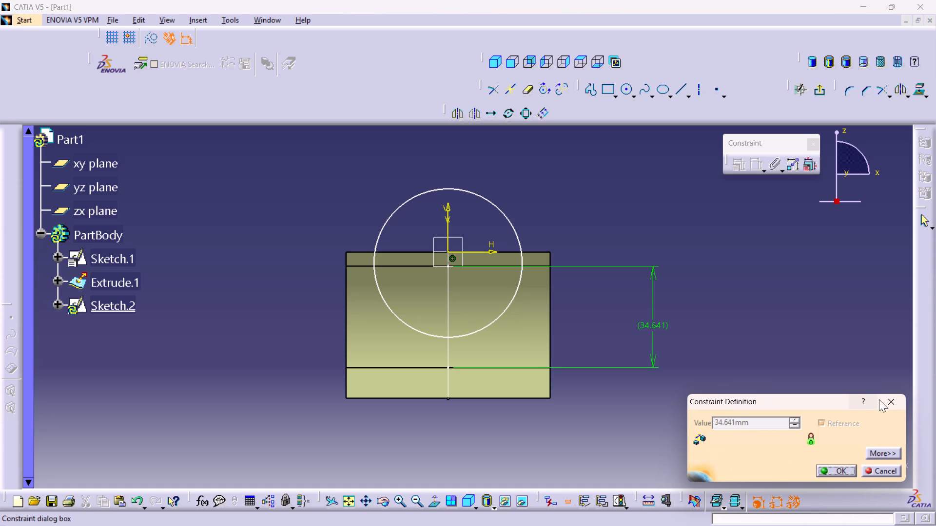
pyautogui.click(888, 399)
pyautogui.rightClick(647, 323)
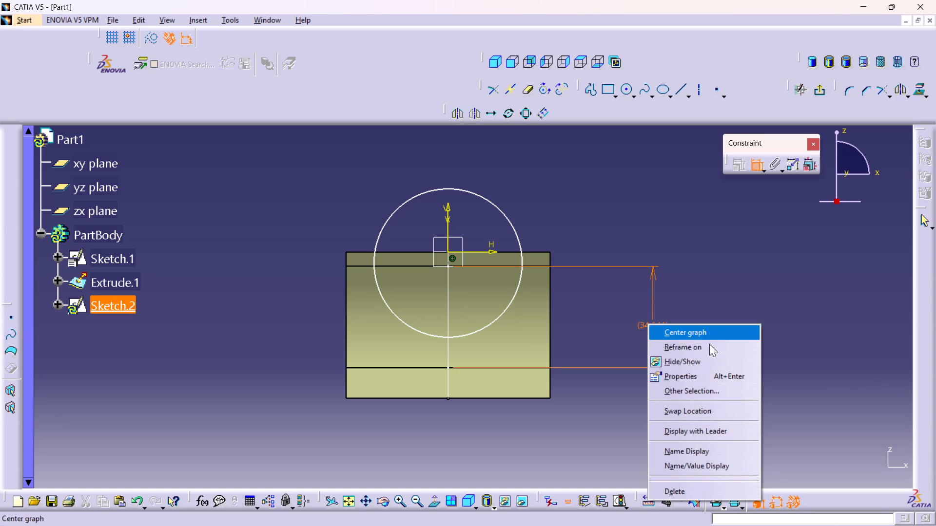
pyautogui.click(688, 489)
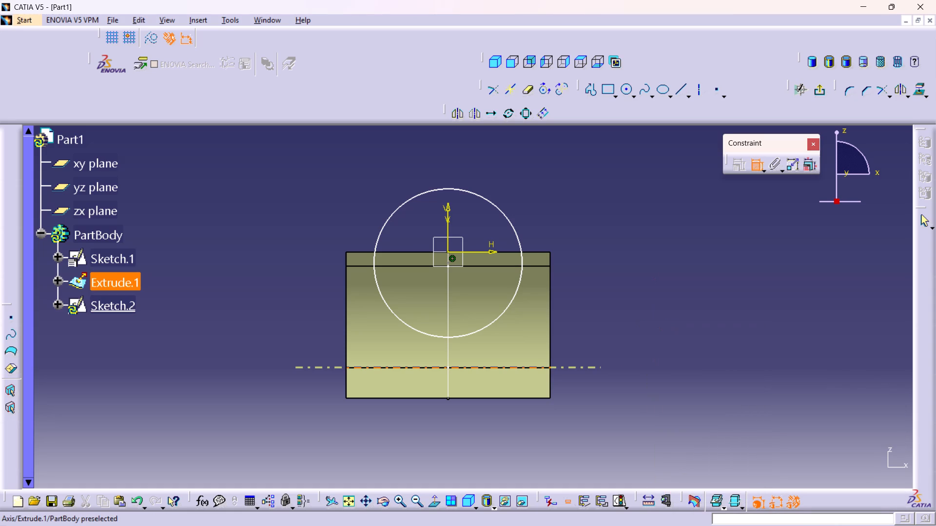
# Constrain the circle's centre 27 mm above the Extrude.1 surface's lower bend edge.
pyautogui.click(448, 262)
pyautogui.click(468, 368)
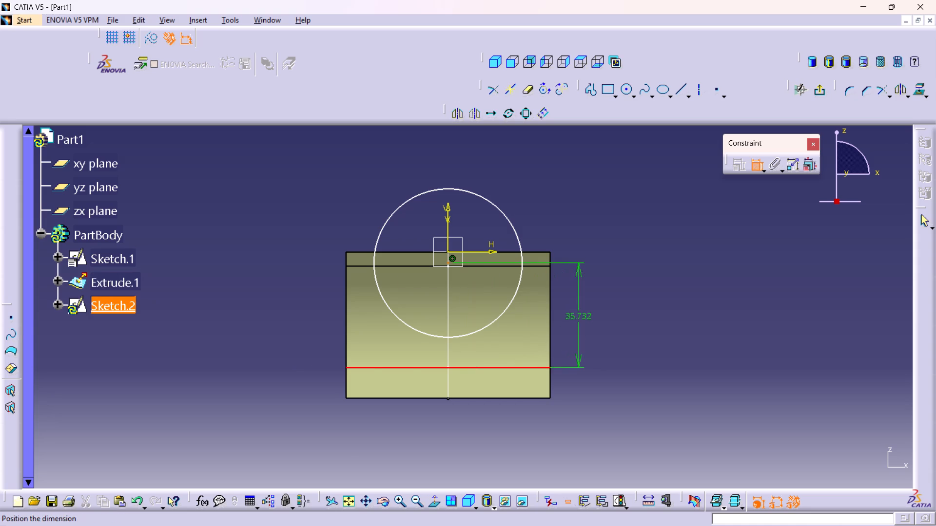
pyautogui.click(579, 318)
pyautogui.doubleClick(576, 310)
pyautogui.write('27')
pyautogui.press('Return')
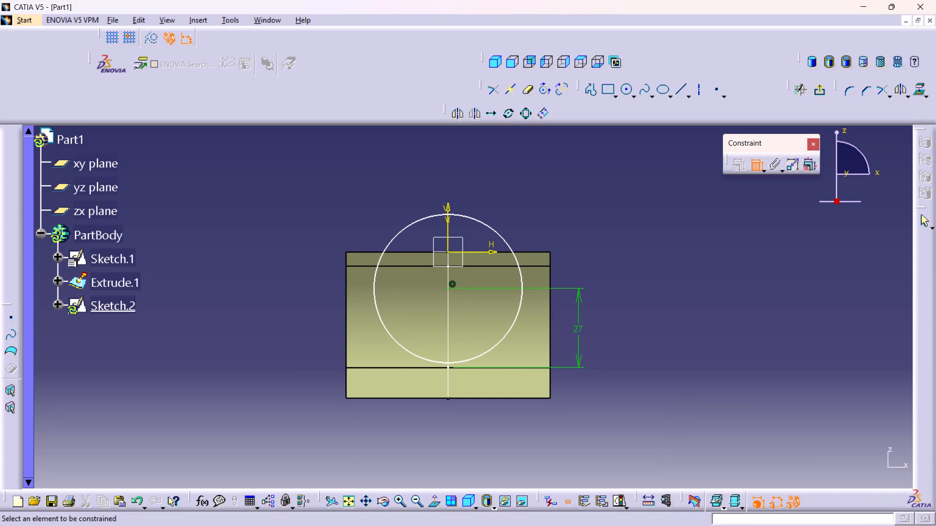
# Dimension the circle's diameter as 50 mm.
pyautogui.click(513, 250)
pyautogui.click(538, 226)
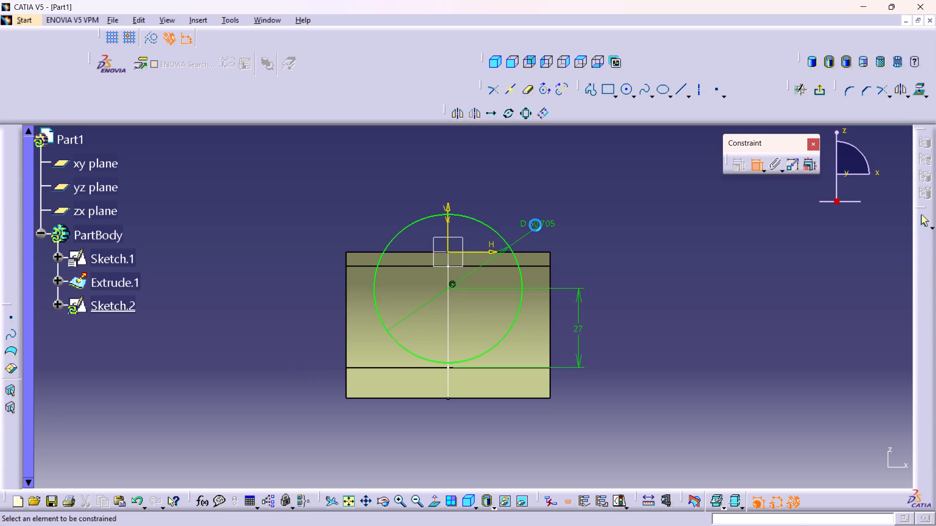
pyautogui.click(527, 224)
pyautogui.doubleClick(537, 225)
pyautogui.write('50')
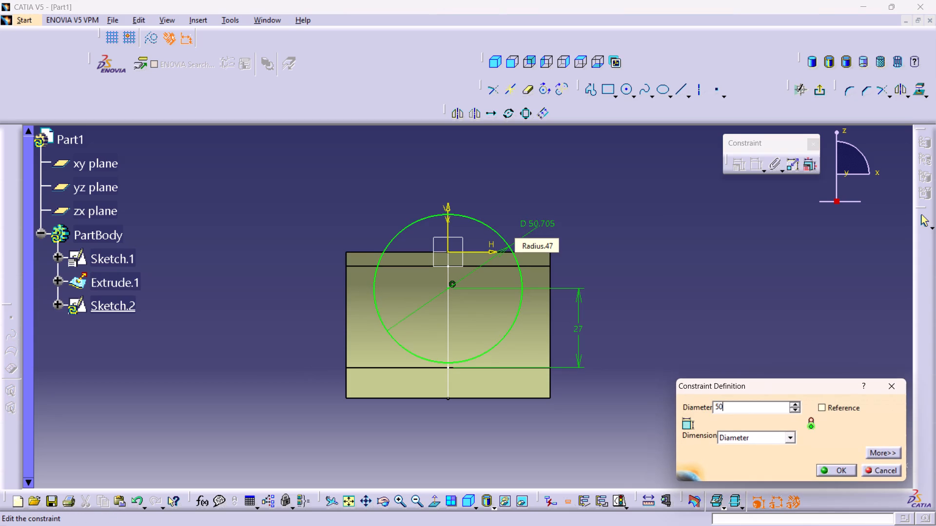
pyautogui.press('Return')
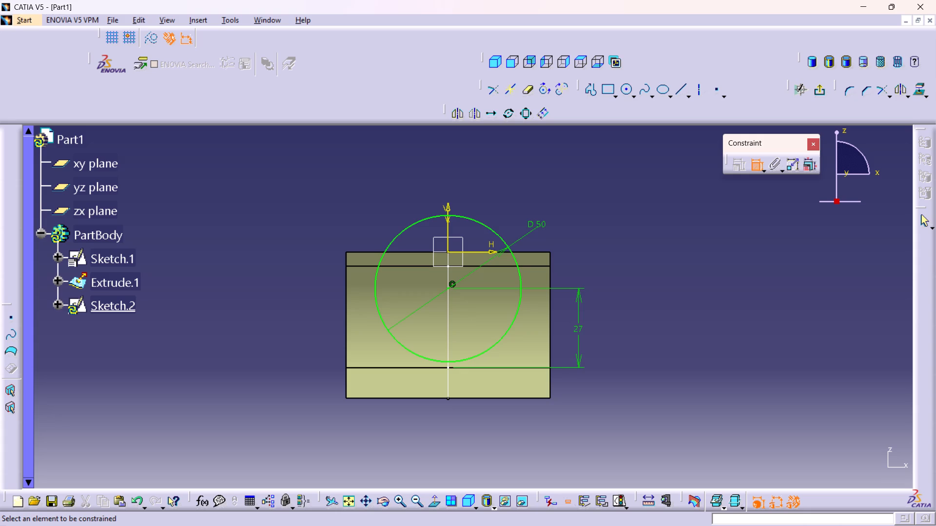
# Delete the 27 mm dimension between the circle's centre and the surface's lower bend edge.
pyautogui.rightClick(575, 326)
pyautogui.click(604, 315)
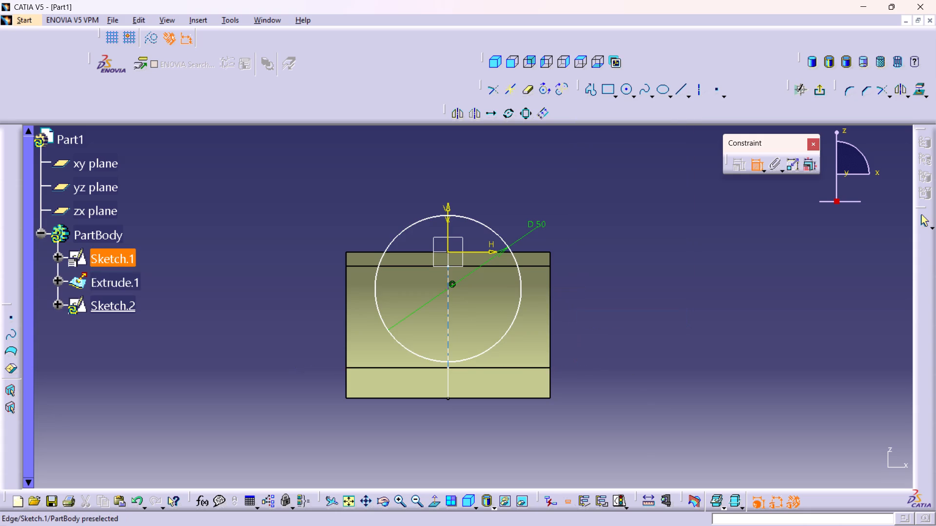
# Constrain the bottom of the circle 27 mm above the Extrude.1 surface's lower bend edge and exit the sketch.
pyautogui.click(459, 360)
pyautogui.click(481, 369)
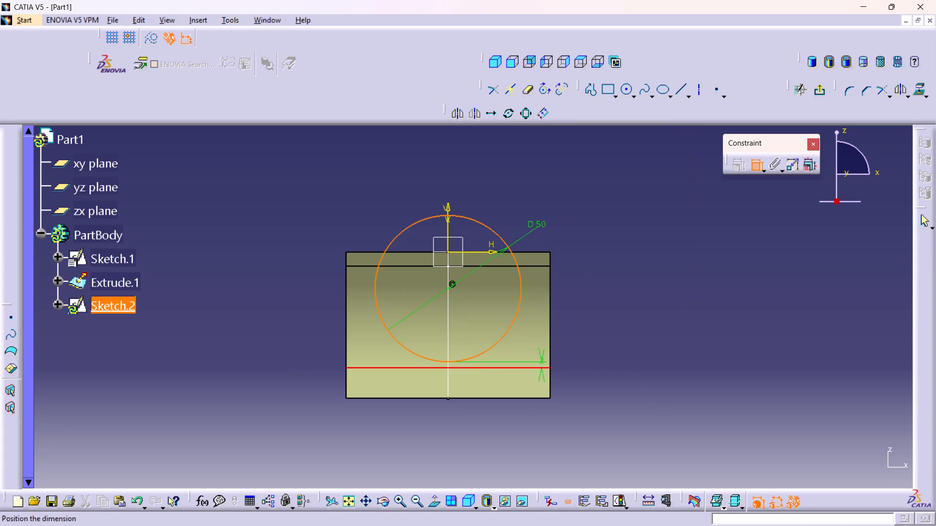
pyautogui.click(623, 361)
pyautogui.doubleClick(618, 355)
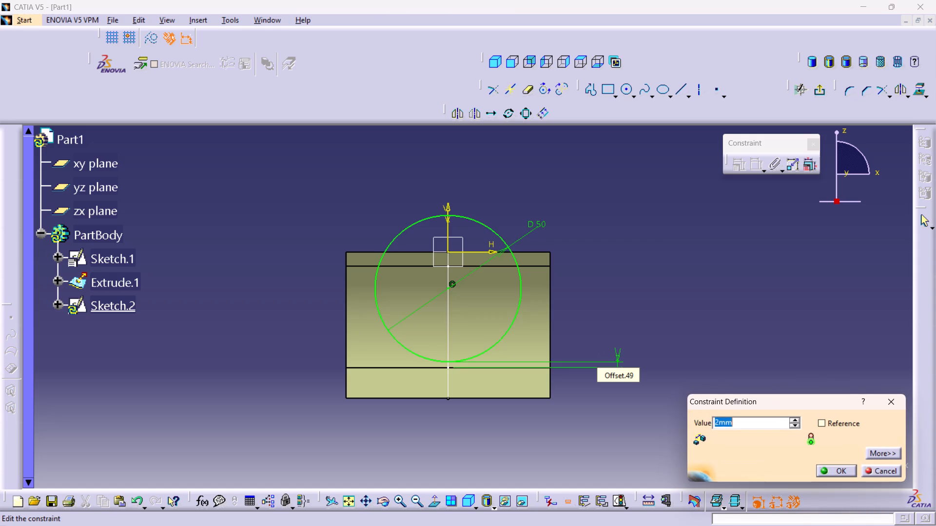
pyautogui.write('27')
pyautogui.press('Return')
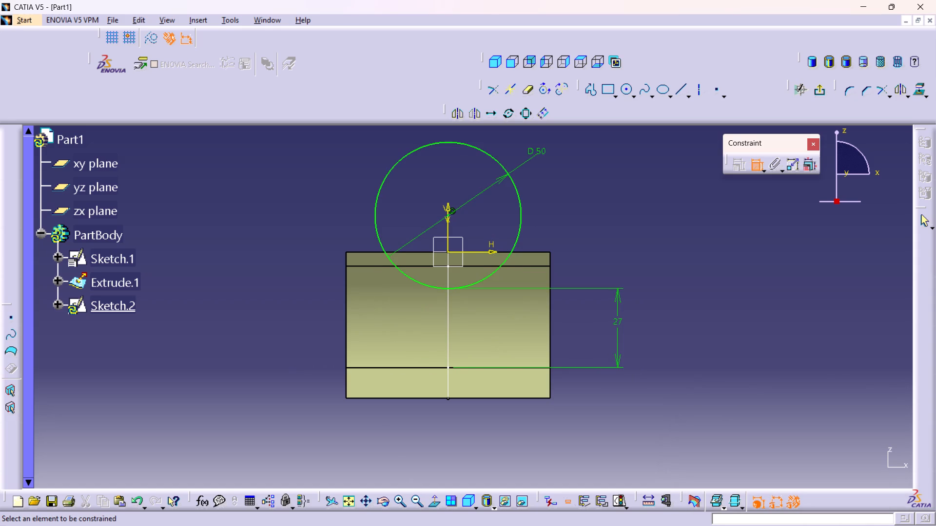
pyautogui.click(819, 90)
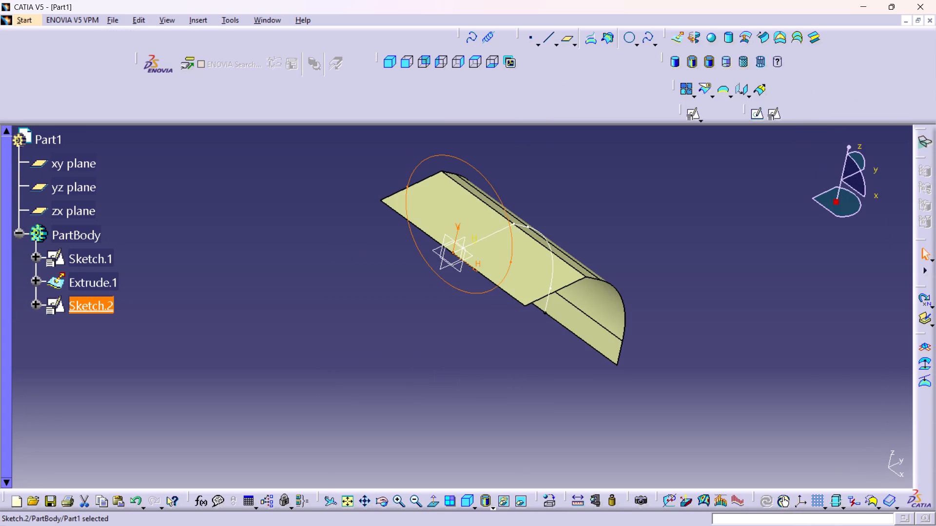
# Set up an extruded surface from Sketch.2 in the reversed direction, 50 mm for Limit 1 and 0 mm for Limit 2, and preview it.
pyautogui.moveTo(632, 202); pyautogui.dragTo(616, 233, button='middle')
pyautogui.click(676, 38)
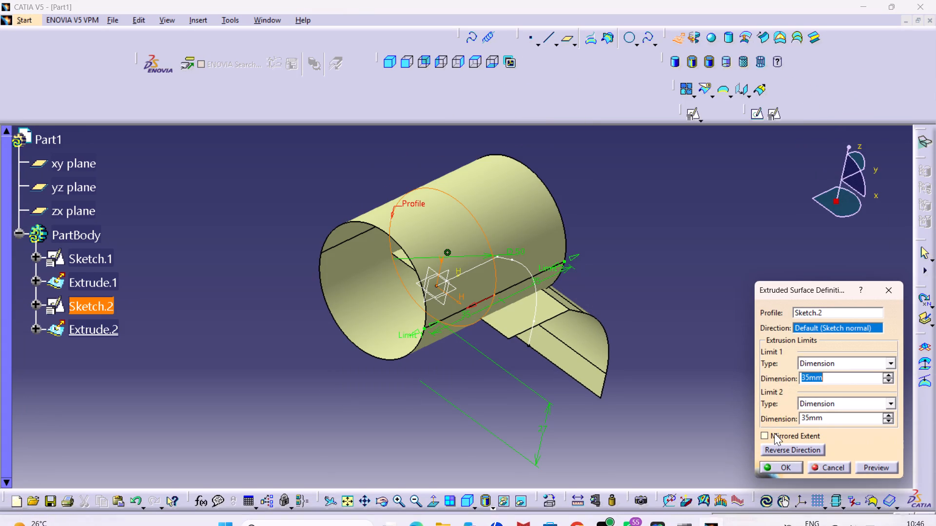
pyautogui.click(774, 433)
pyautogui.click(774, 433)
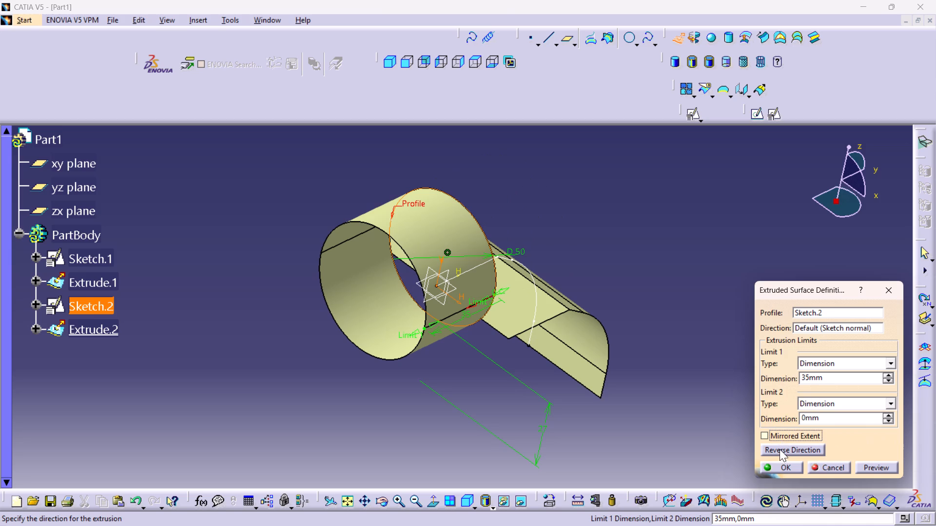
pyautogui.click(779, 451)
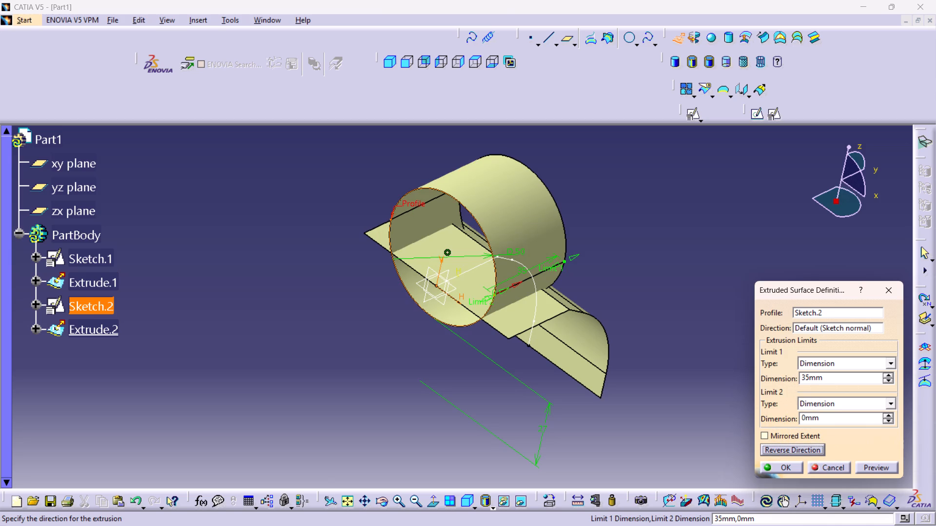
pyautogui.doubleClick(830, 378)
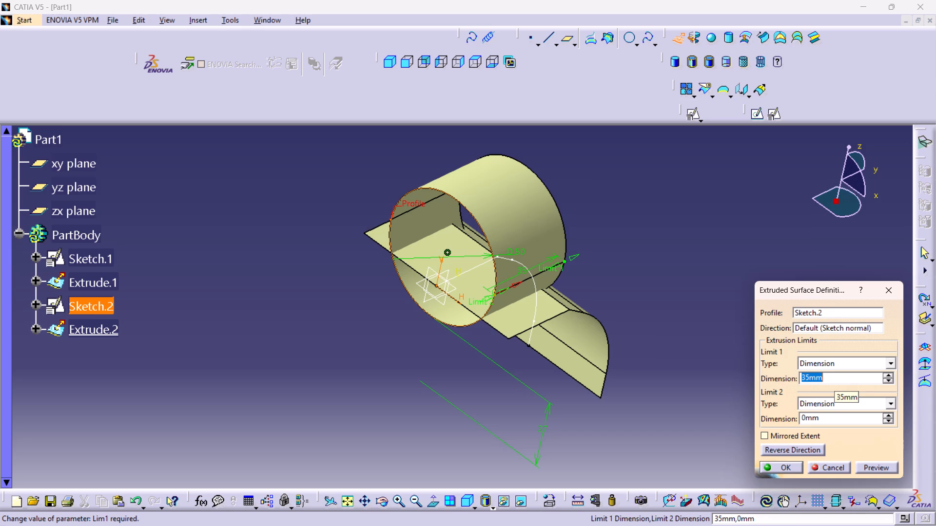
pyautogui.write('50')
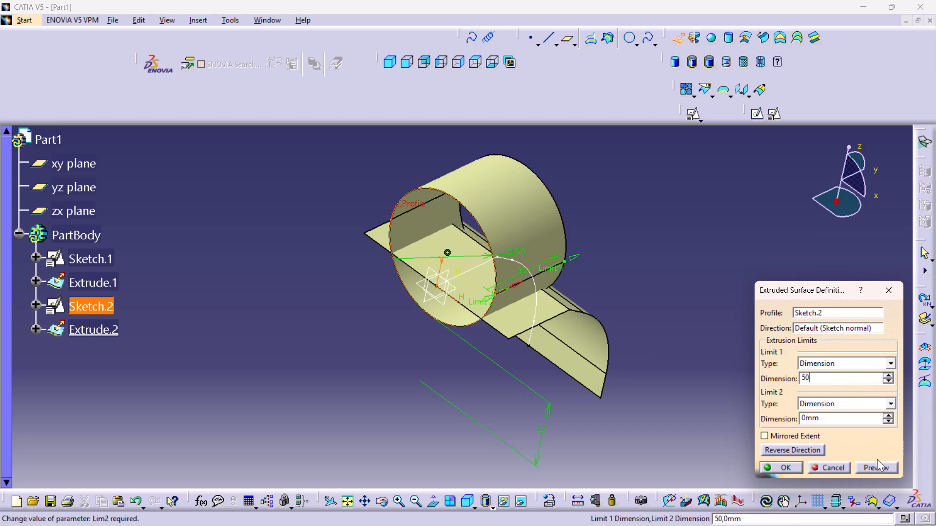
pyautogui.click(871, 466)
# Examine from several angles how the previewed cylindrical surface meets the first extruded surface.
pyautogui.moveTo(660, 402); pyautogui.dragTo(591, 375, button='middle')
pyautogui.moveTo(660, 402); pyautogui.dragTo(591, 375, button='right')
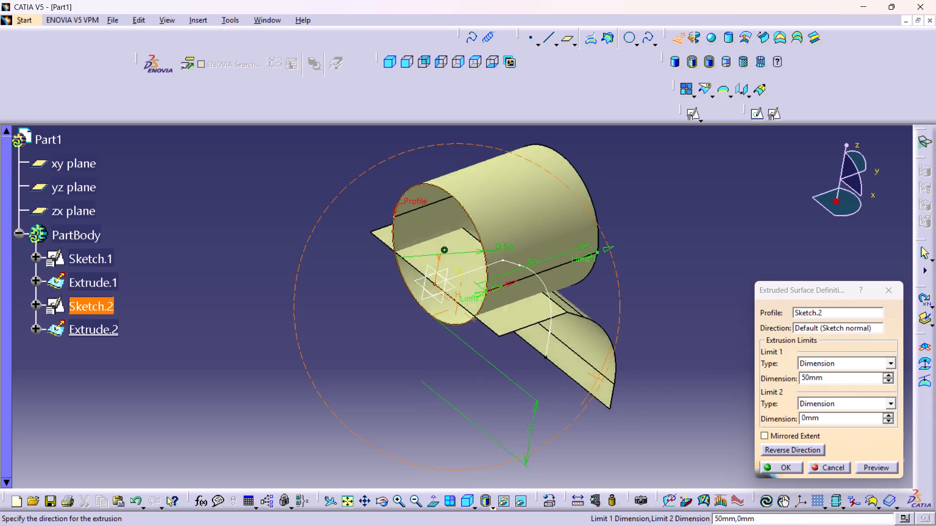
pyautogui.moveTo(591, 375); pyautogui.dragTo(436, 358, button='right')
pyautogui.moveTo(591, 375); pyautogui.dragTo(436, 358, button='middle')
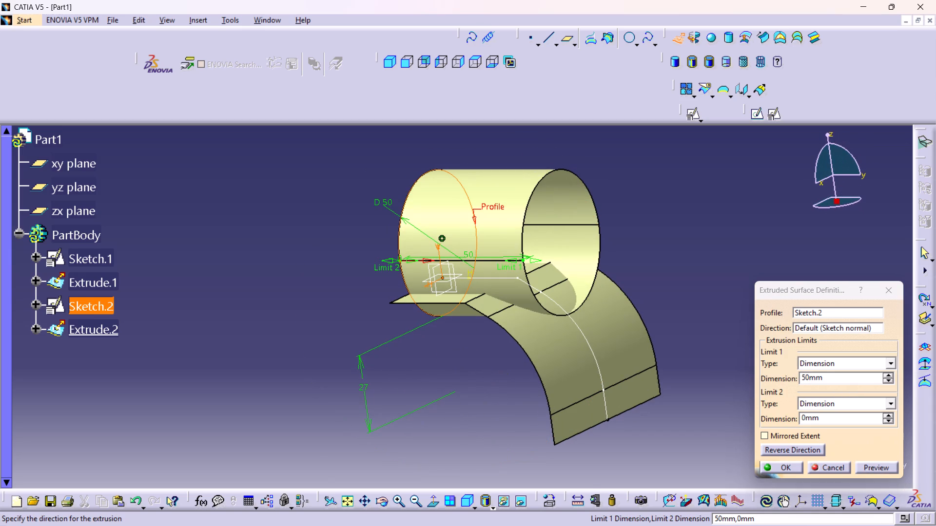
pyautogui.moveTo(499, 406); pyautogui.dragTo(494, 386, button='middle')
pyautogui.rightClick(499, 406)
pyautogui.moveTo(494, 391); pyautogui.dragTo(465, 353, button='middle')
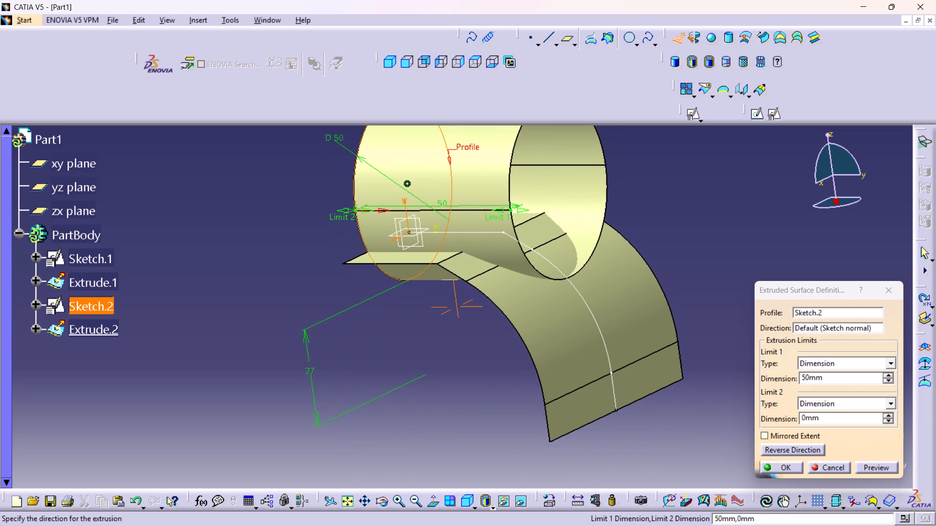
pyautogui.moveTo(465, 353); pyautogui.dragTo(468, 377, button='middle')
pyautogui.rightClick(465, 353)
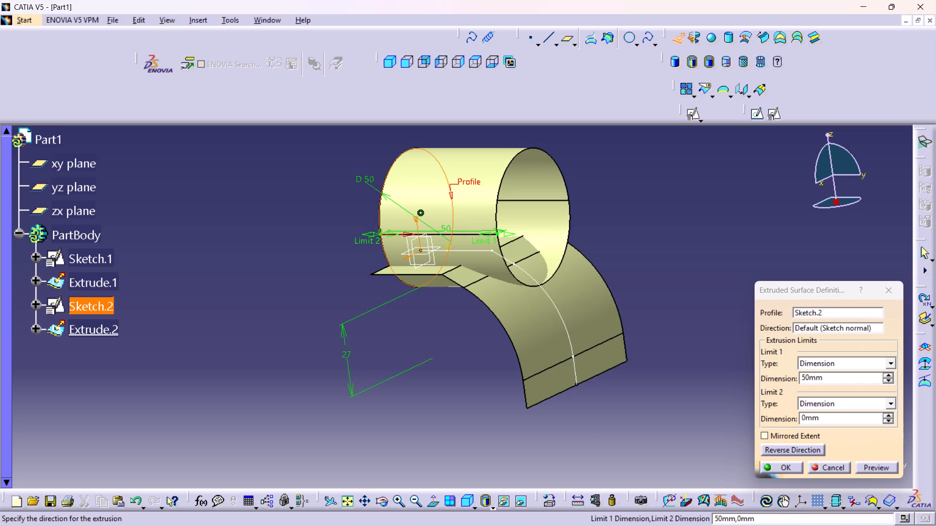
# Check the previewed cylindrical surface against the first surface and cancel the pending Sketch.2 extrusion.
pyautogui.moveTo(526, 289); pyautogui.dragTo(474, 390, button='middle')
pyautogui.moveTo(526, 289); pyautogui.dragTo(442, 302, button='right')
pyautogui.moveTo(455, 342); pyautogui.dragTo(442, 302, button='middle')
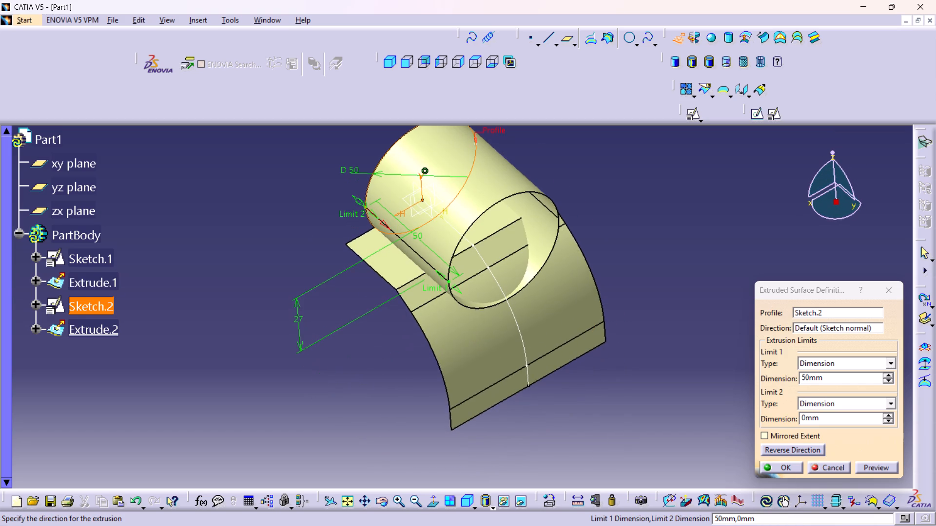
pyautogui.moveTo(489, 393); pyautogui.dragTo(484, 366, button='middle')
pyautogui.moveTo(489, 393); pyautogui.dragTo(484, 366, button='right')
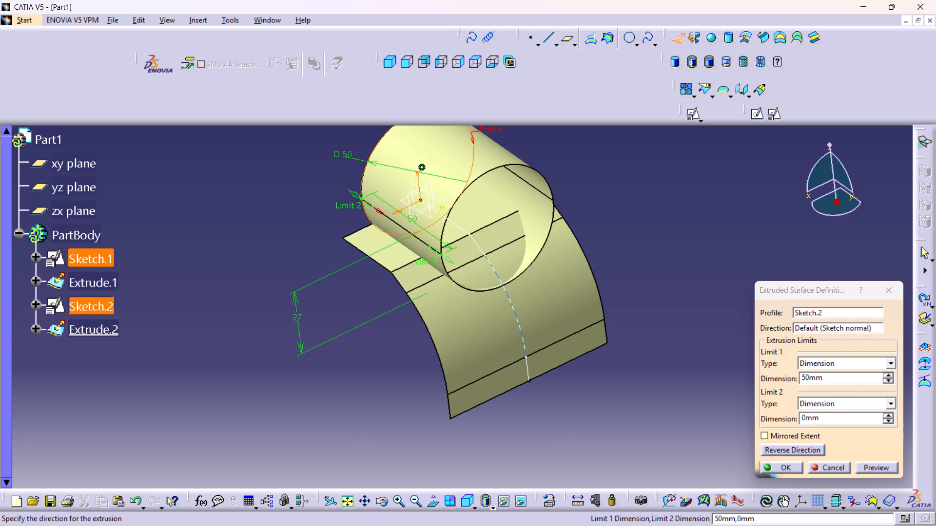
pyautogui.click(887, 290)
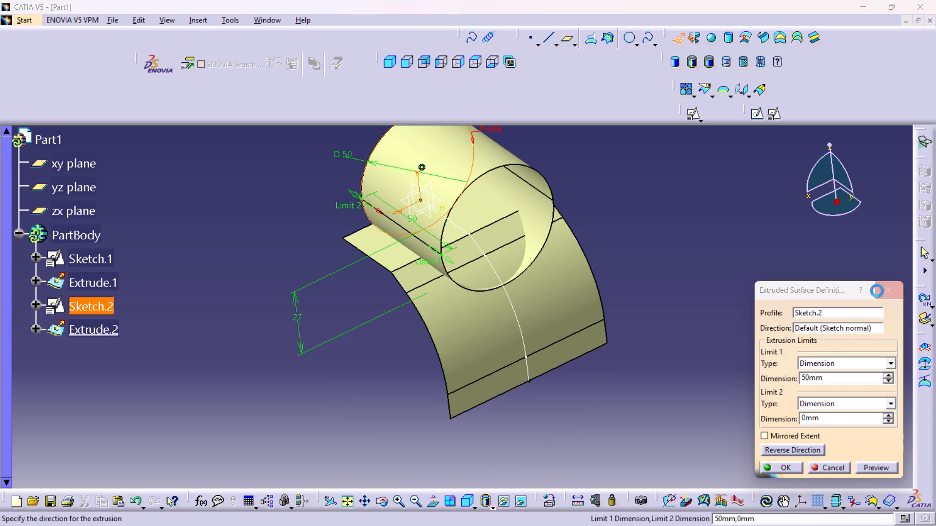
# Reopen Sketch.2 and delete the 27 mm dimension between the circle's bottom and the surface's lower bend edge.
pyautogui.moveTo(545, 379); pyautogui.dragTo(646, 415, button='middle')
pyautogui.doubleClick(84, 305)
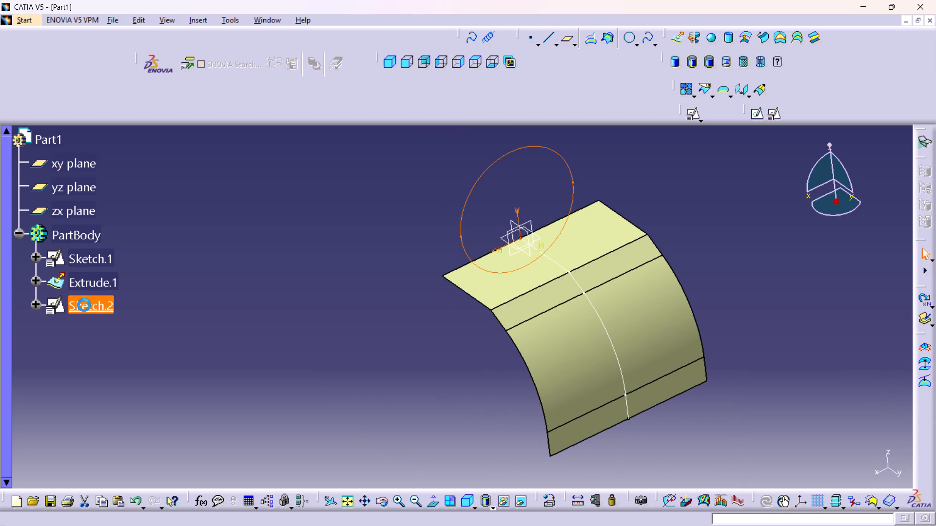
pyautogui.moveTo(556, 262); pyautogui.dragTo(556, 260, button='middle')
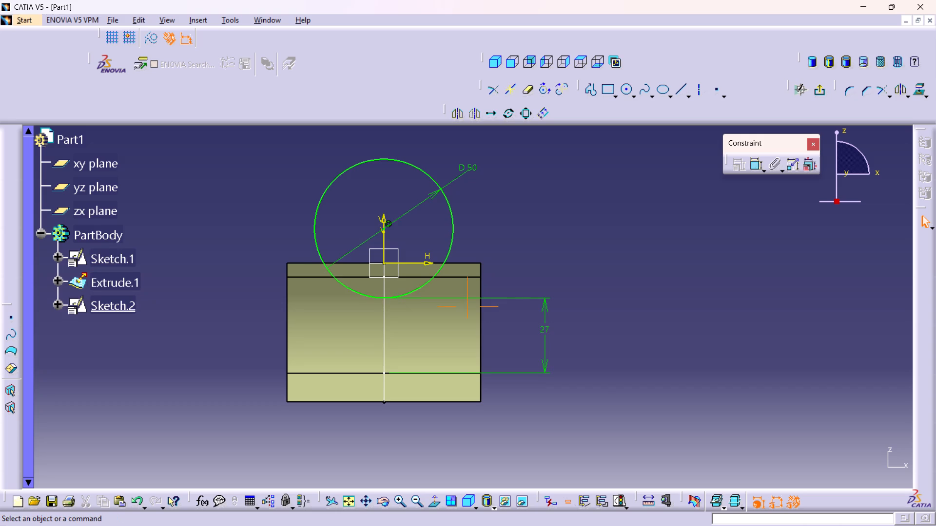
pyautogui.moveTo(556, 260); pyautogui.dragTo(560, 274, button='middle')
pyautogui.rightClick(556, 259)
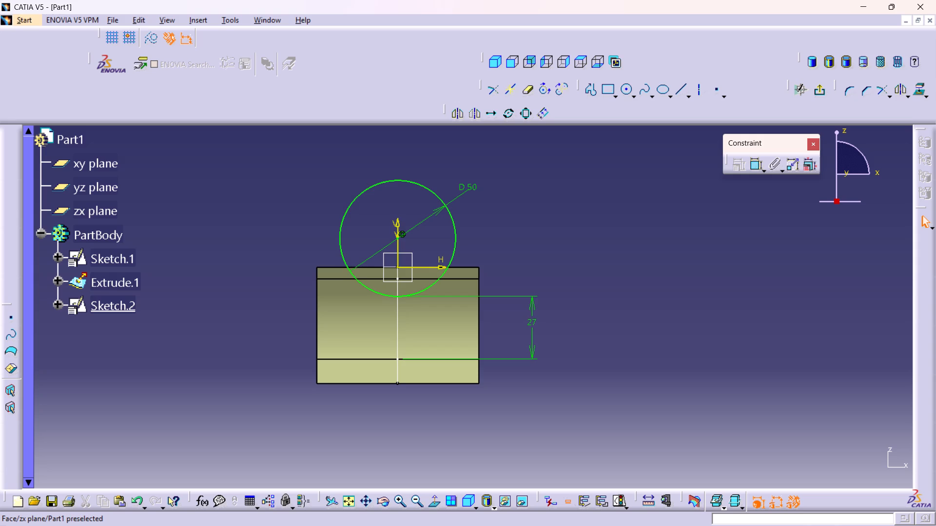
pyautogui.moveTo(274, 206); pyautogui.dragTo(273, 186, button='middle')
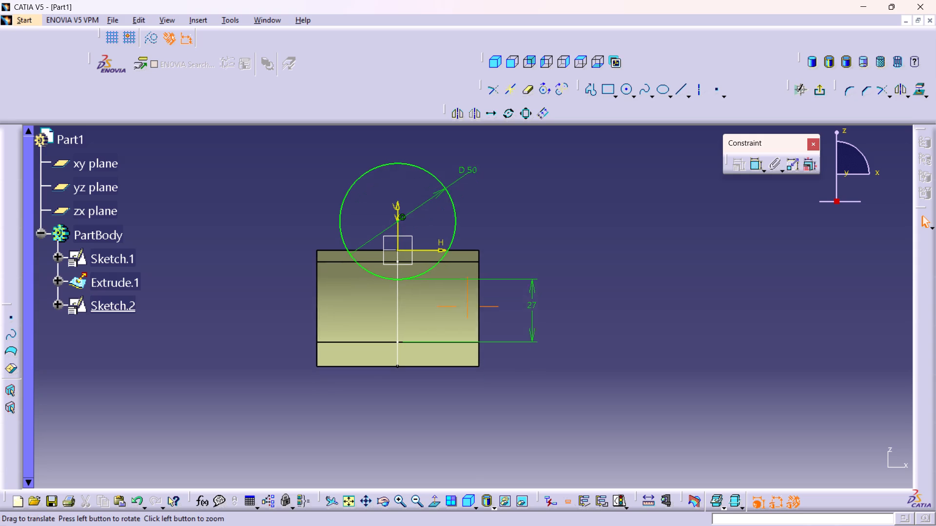
pyautogui.moveTo(273, 186); pyautogui.dragTo(271, 168, button='middle')
pyautogui.rightClick(530, 280)
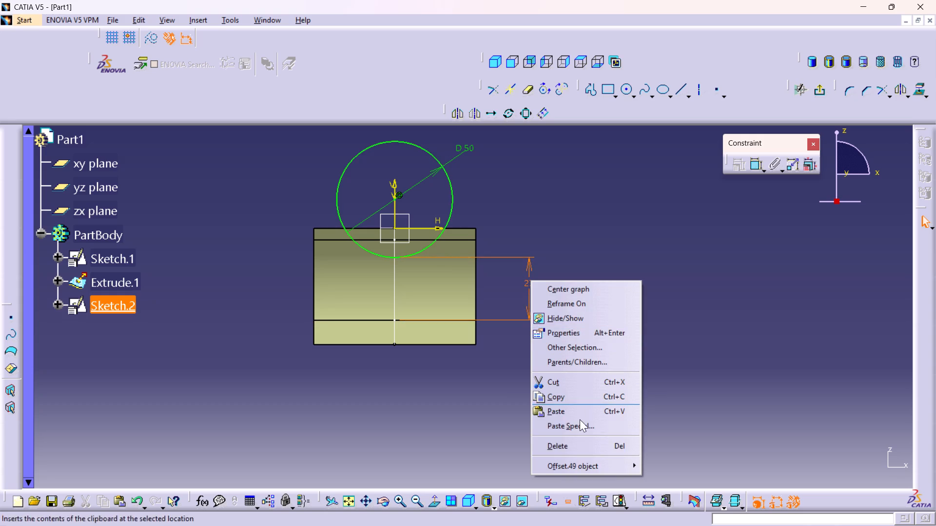
pyautogui.click(564, 443)
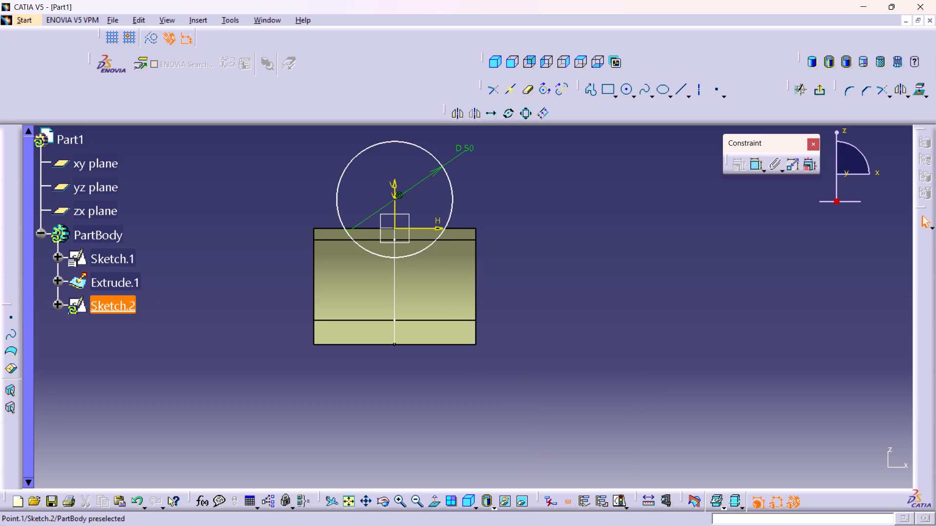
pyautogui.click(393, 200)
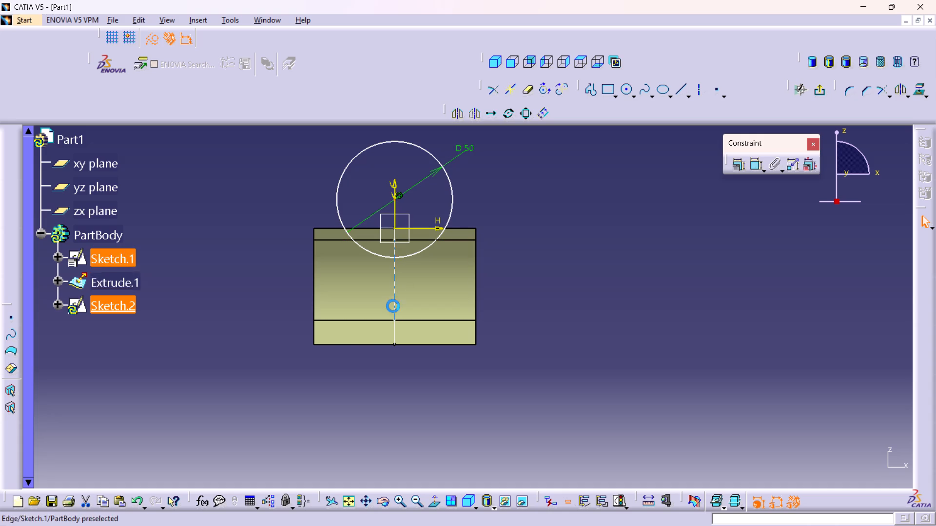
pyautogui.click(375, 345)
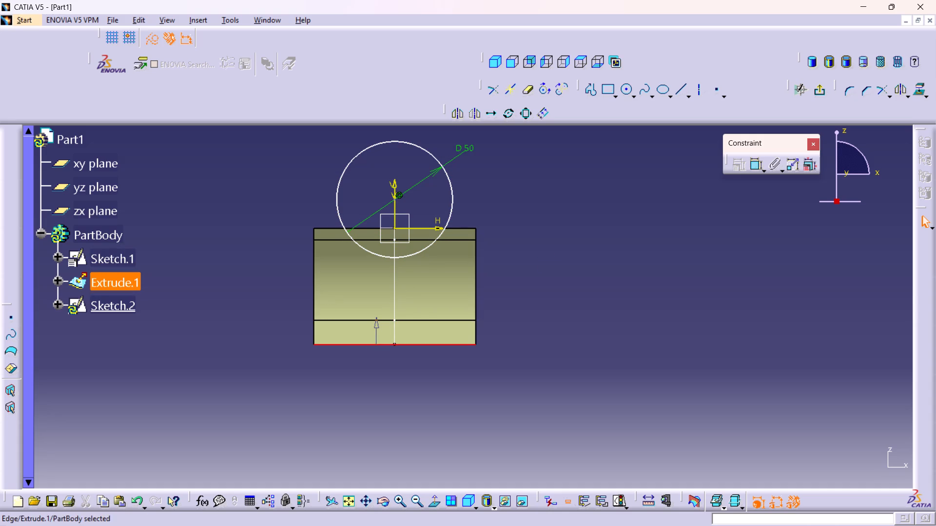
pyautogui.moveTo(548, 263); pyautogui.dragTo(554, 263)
# Constrain the circle's centre 52 mm above the Extrude.1 surface's bottom edge and exit the sketch.
pyautogui.doubleClick(756, 166)
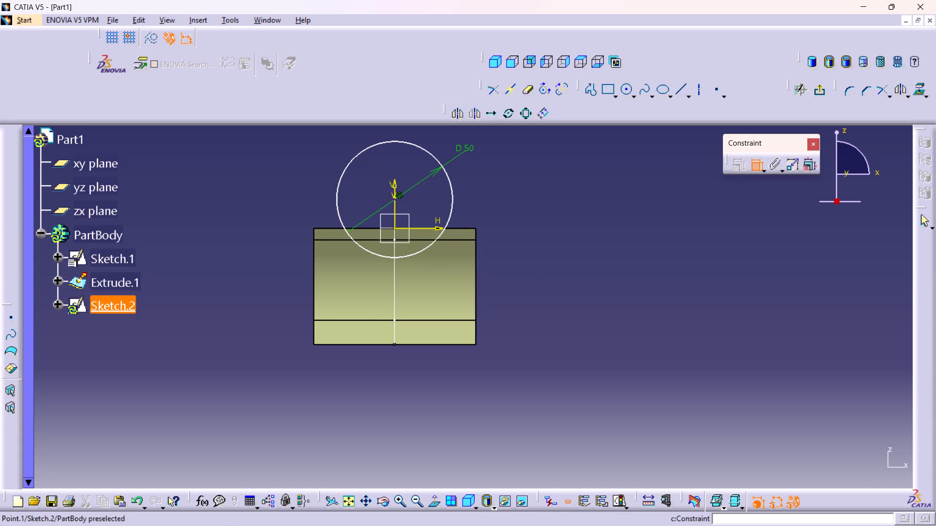
pyautogui.click(396, 199)
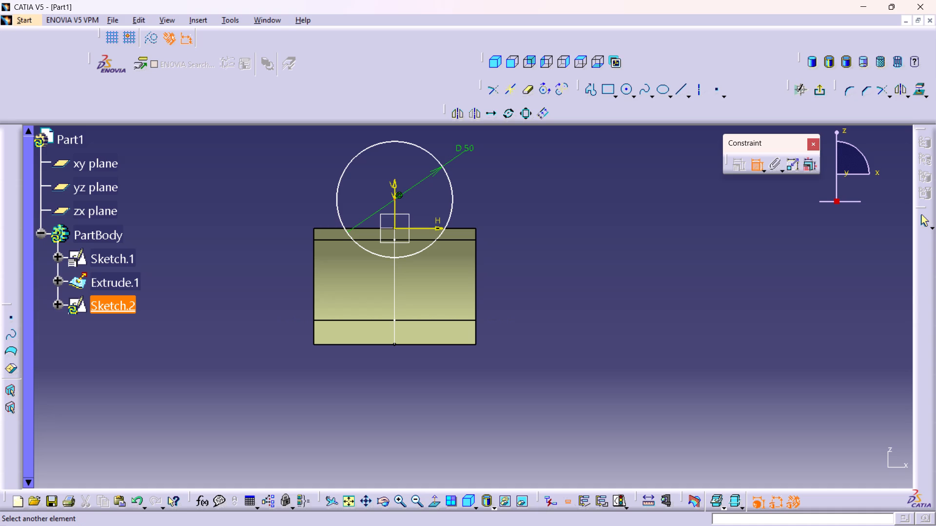
pyautogui.click(338, 344)
pyautogui.click(277, 277)
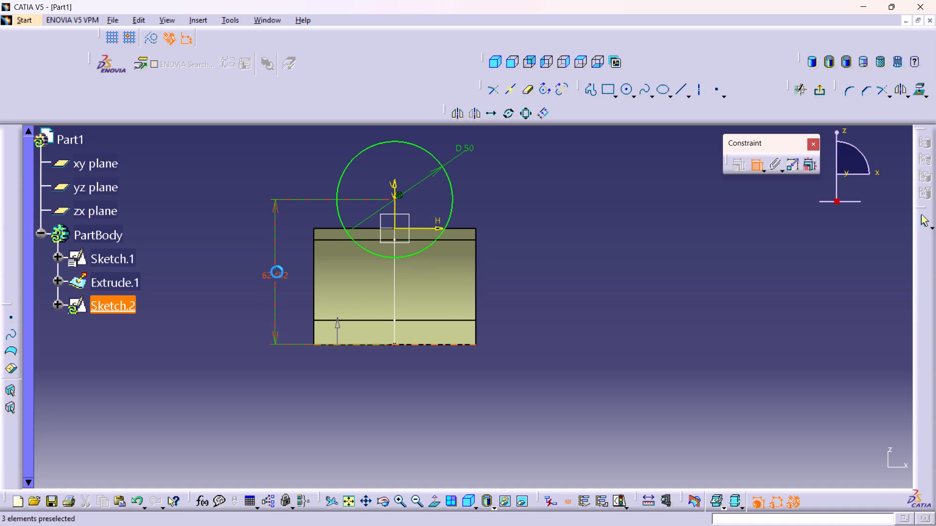
pyautogui.doubleClick(272, 274)
pyautogui.write('52')
pyautogui.press('Return')
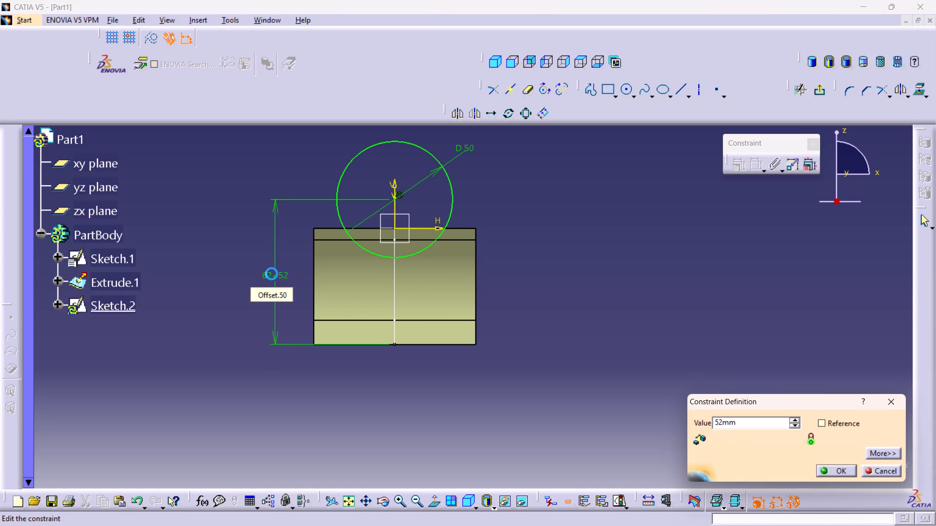
pyautogui.click(824, 93)
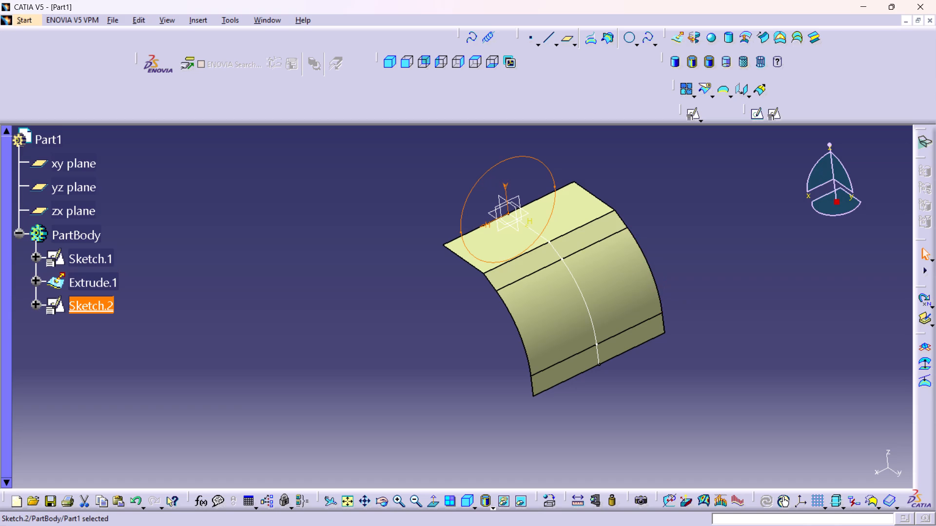
# Set up an extruded surface from Sketch.2 in the reversed direction, without mirrored extent and with 0 mm for Limit 2.
pyautogui.click(595, 41)
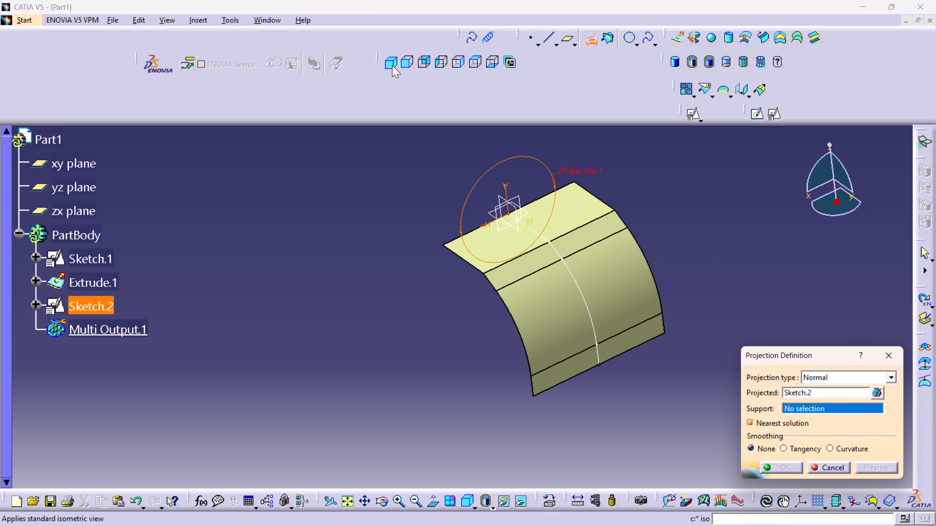
pyautogui.click(885, 353)
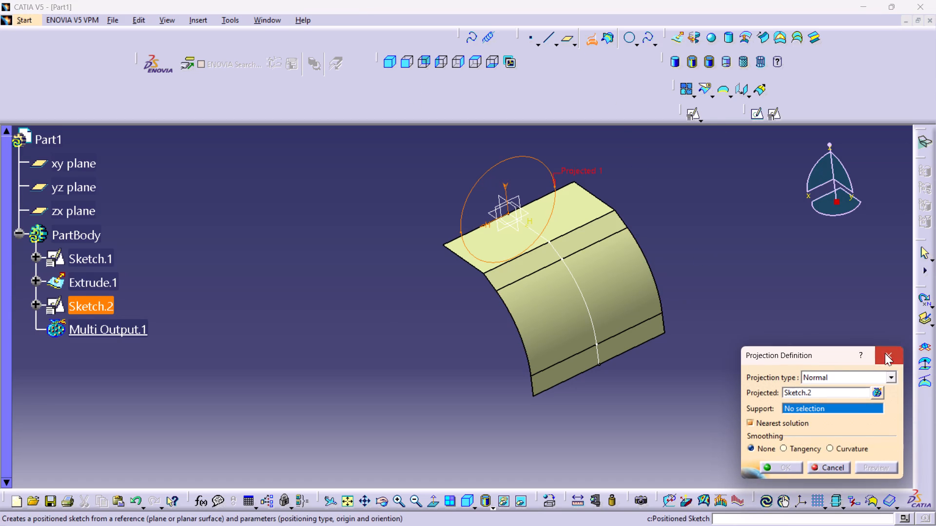
pyautogui.click(679, 37)
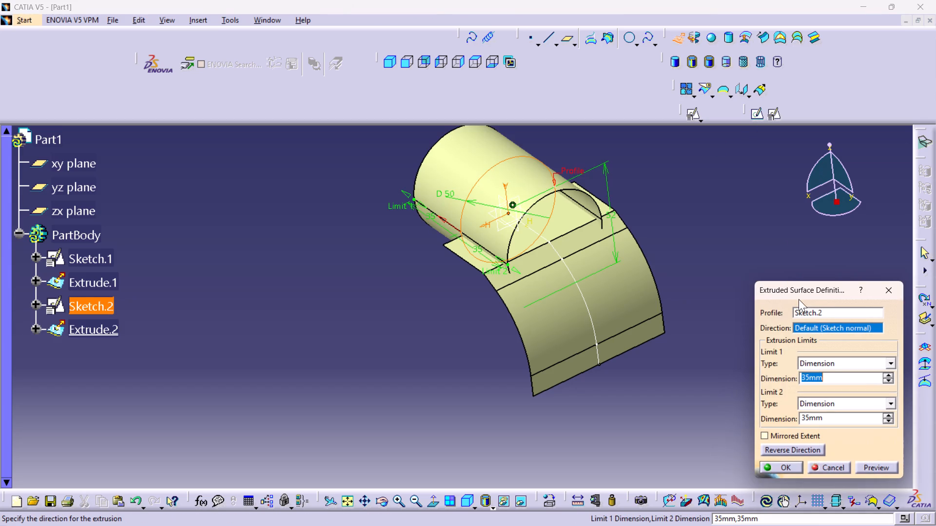
pyautogui.click(763, 435)
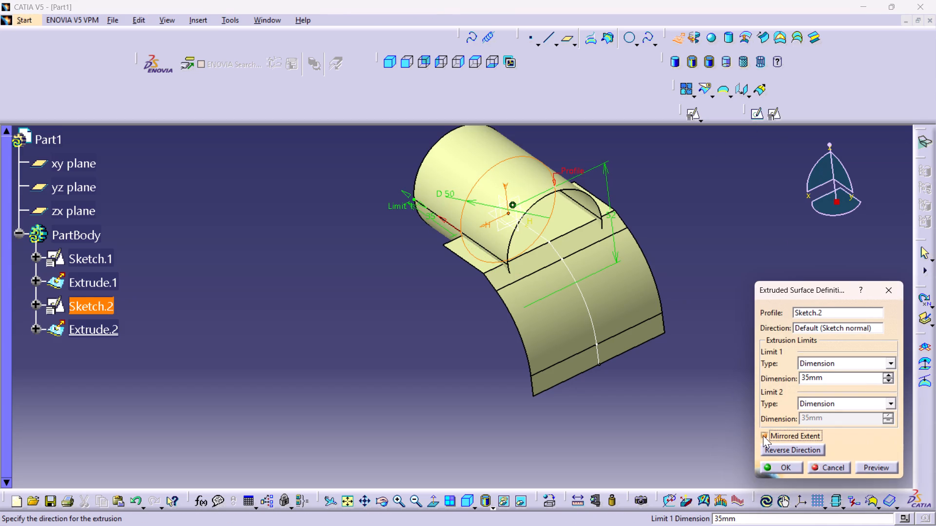
pyautogui.click(763, 435)
pyautogui.click(777, 449)
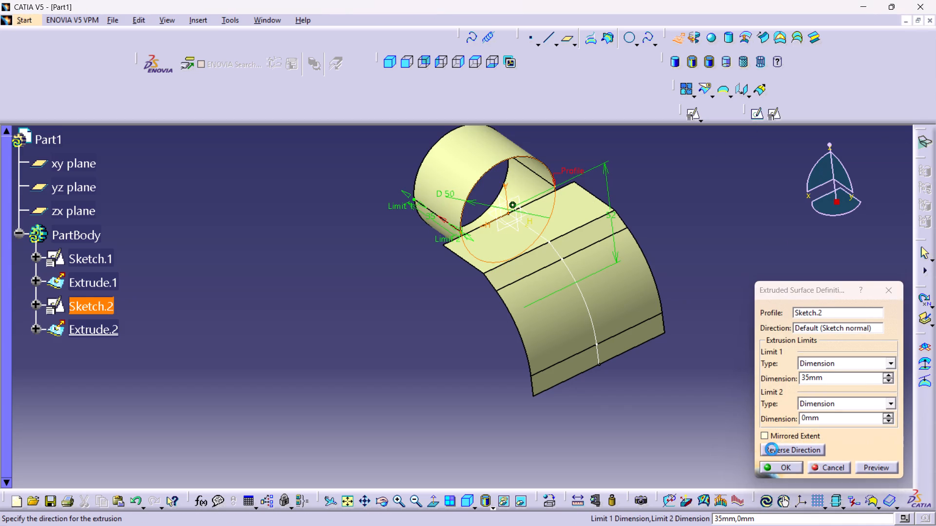
# Examine from several angles how far the previewed cylindrical surface reaches across the first extruded surface.
pyautogui.moveTo(511, 380); pyautogui.dragTo(670, 375, button='middle')
pyautogui.moveTo(511, 380); pyautogui.dragTo(669, 372, button='right')
pyautogui.moveTo(408, 269); pyautogui.dragTo(404, 282, button='middle')
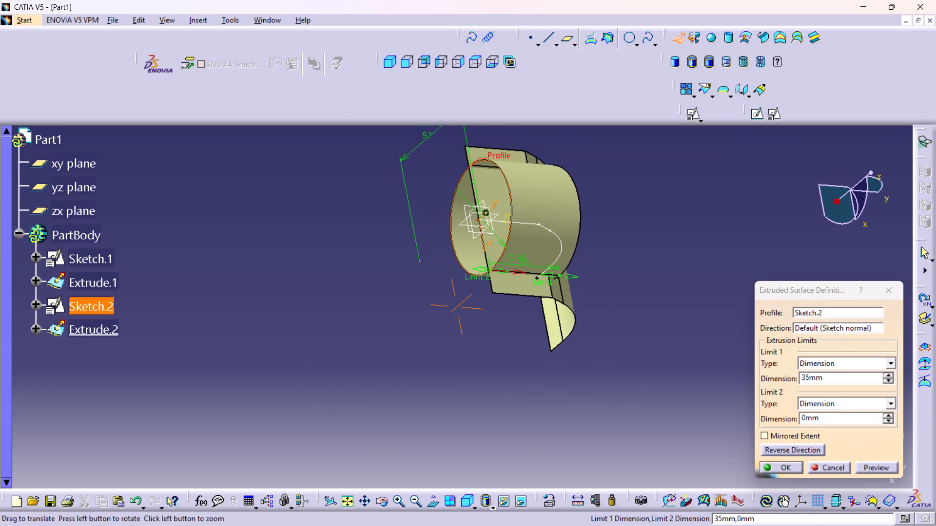
pyautogui.moveTo(404, 282); pyautogui.dragTo(394, 324, button='middle')
pyautogui.moveTo(394, 313); pyautogui.dragTo(354, 340, button='middle')
pyautogui.moveTo(394, 313); pyautogui.dragTo(354, 340, button='right')
pyautogui.moveTo(526, 413); pyautogui.dragTo(524, 360, button='middle')
pyautogui.moveTo(526, 413); pyautogui.dragTo(524, 360, button='right')
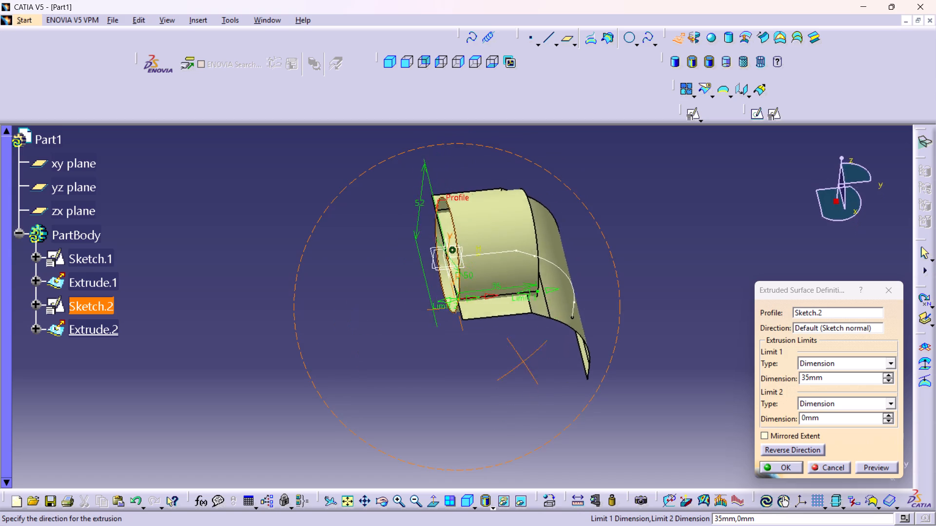
pyautogui.moveTo(524, 360); pyautogui.dragTo(419, 346, button='middle')
pyautogui.moveTo(524, 360); pyautogui.dragTo(419, 346, button='right')
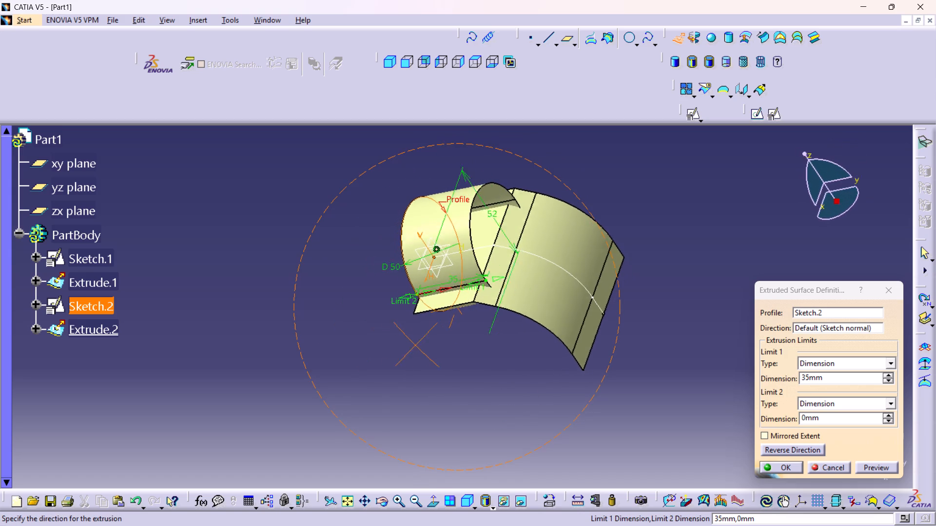
pyautogui.moveTo(419, 346); pyautogui.dragTo(428, 351, button='right')
pyautogui.moveTo(419, 346); pyautogui.dragTo(428, 351, button='middle')
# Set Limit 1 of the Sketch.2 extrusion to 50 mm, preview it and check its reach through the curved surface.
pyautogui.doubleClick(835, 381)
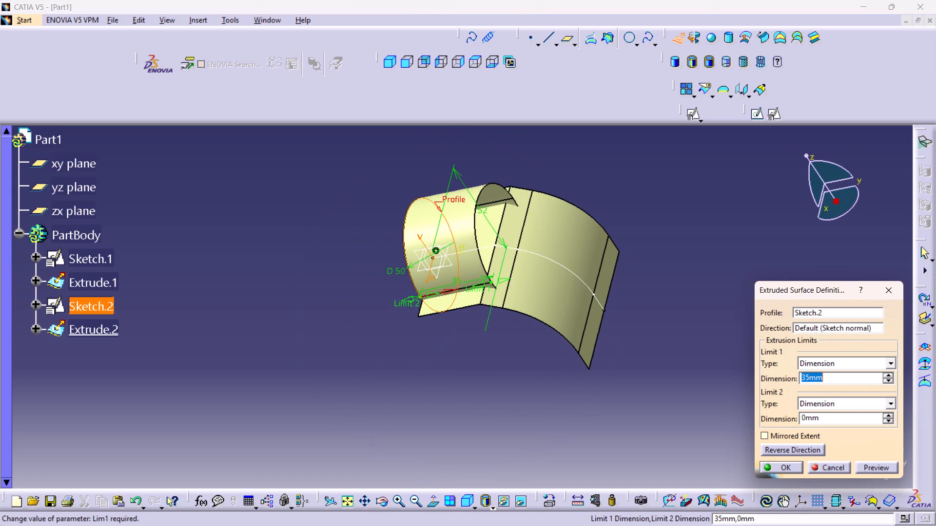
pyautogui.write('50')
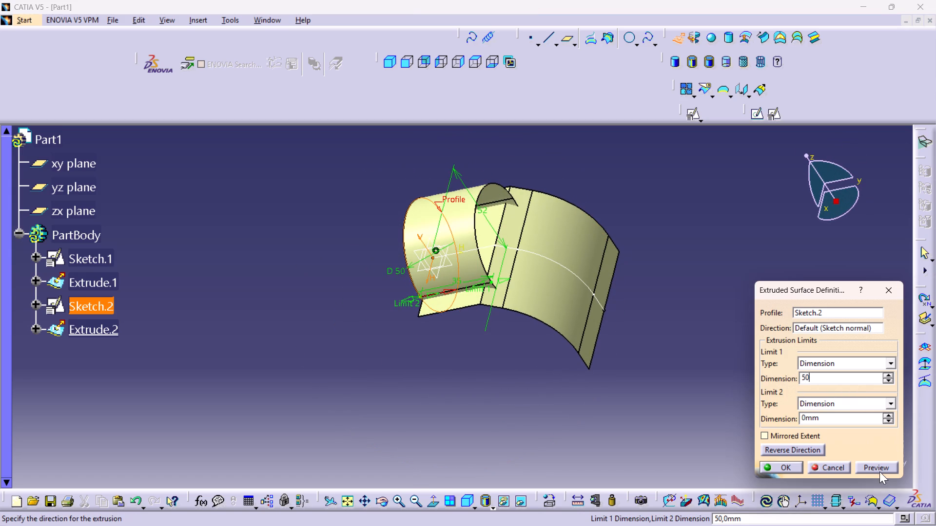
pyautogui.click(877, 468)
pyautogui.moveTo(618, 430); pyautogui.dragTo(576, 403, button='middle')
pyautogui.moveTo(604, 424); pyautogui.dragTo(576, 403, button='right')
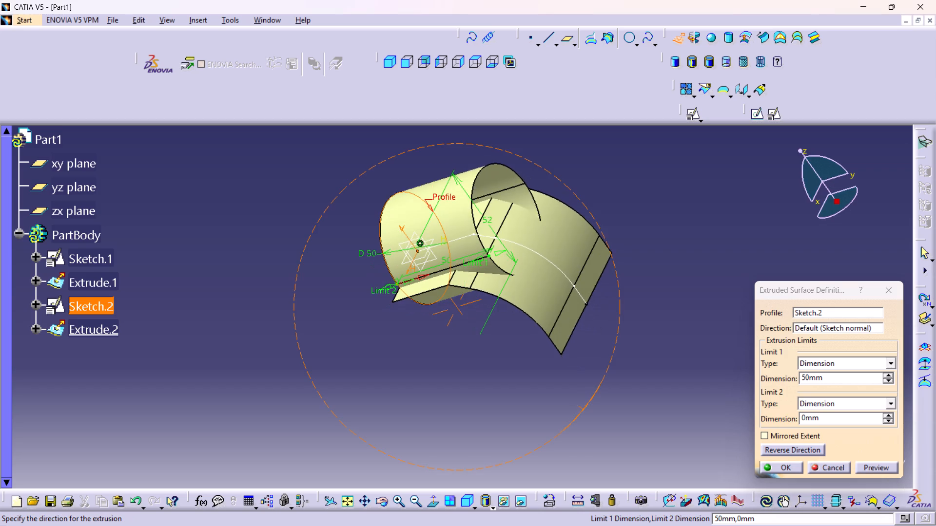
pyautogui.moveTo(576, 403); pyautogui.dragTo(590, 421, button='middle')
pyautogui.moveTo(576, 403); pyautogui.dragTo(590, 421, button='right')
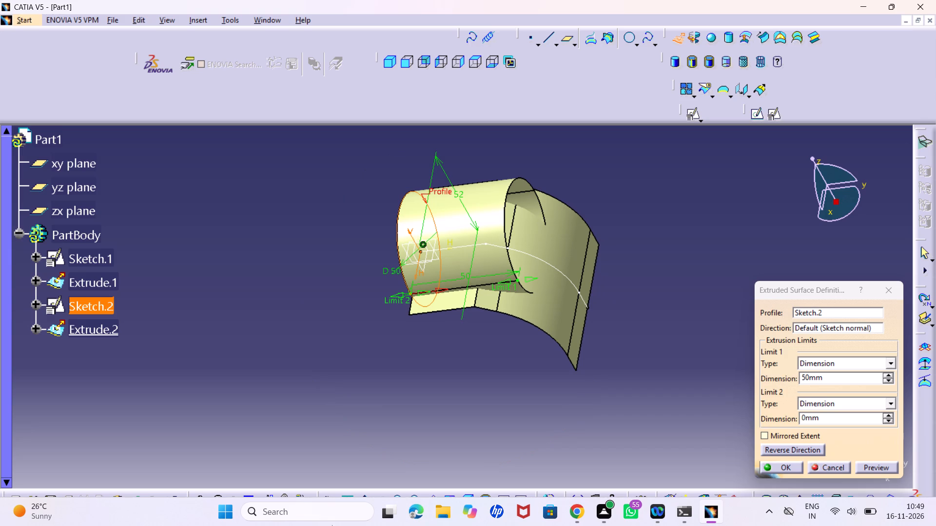
# Set Limit 1 to 60 mm, preview the cylinder against the curved surface and create the extruded surface.
pyautogui.doubleClick(834, 376)
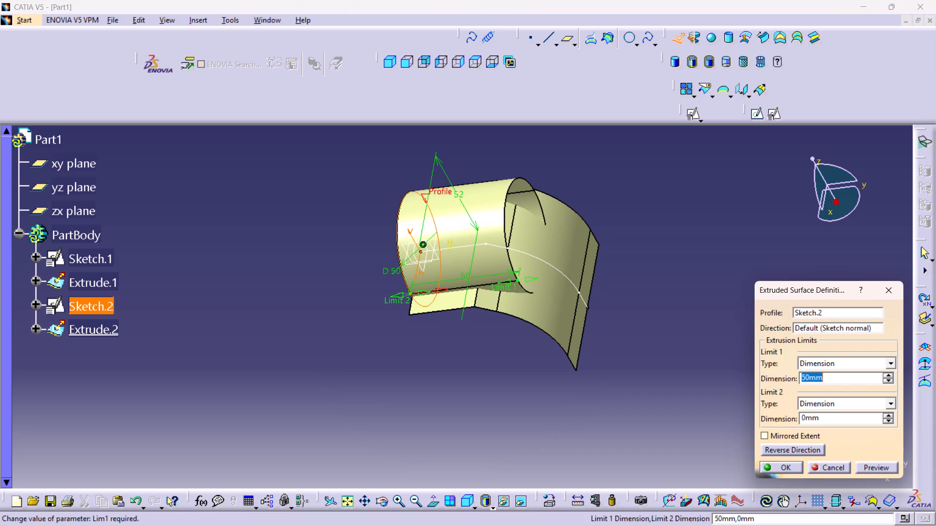
pyautogui.write('60')
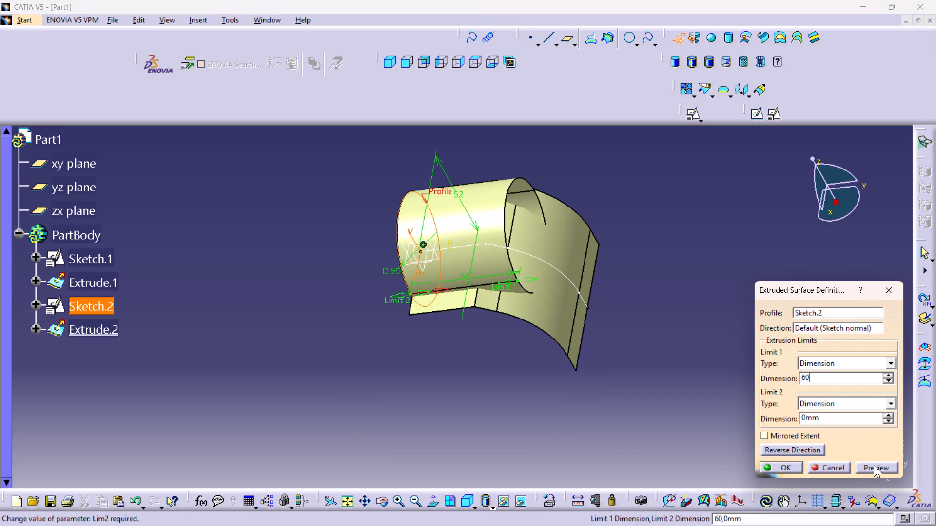
pyautogui.click(874, 465)
pyautogui.moveTo(392, 334); pyautogui.dragTo(473, 311, button='middle')
pyautogui.moveTo(392, 334); pyautogui.dragTo(444, 303, button='right')
pyautogui.moveTo(556, 333); pyautogui.dragTo(475, 345, button='middle')
pyautogui.moveTo(556, 333); pyautogui.dragTo(475, 345, button='right')
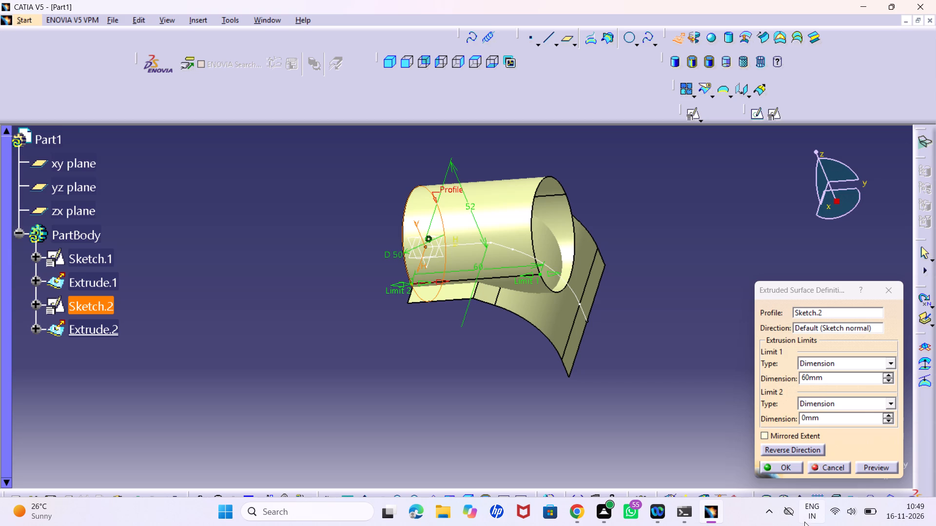
pyautogui.click(788, 465)
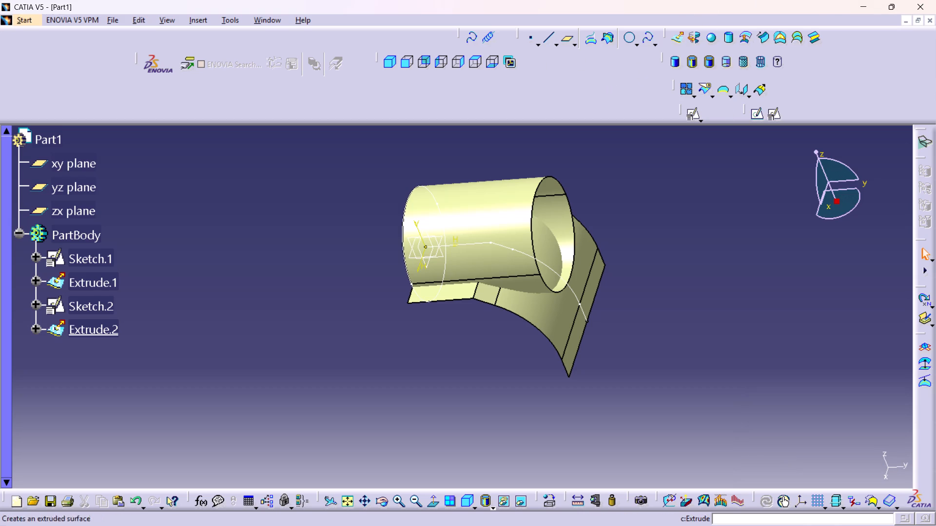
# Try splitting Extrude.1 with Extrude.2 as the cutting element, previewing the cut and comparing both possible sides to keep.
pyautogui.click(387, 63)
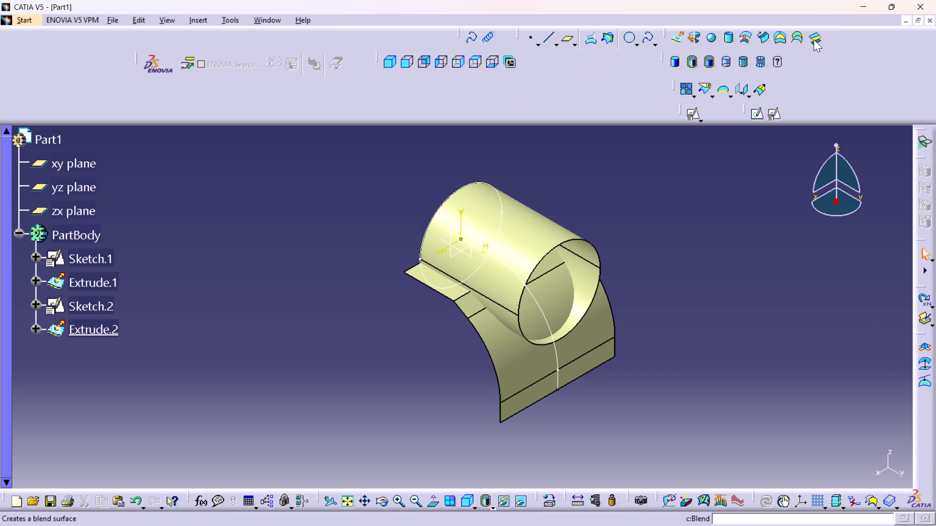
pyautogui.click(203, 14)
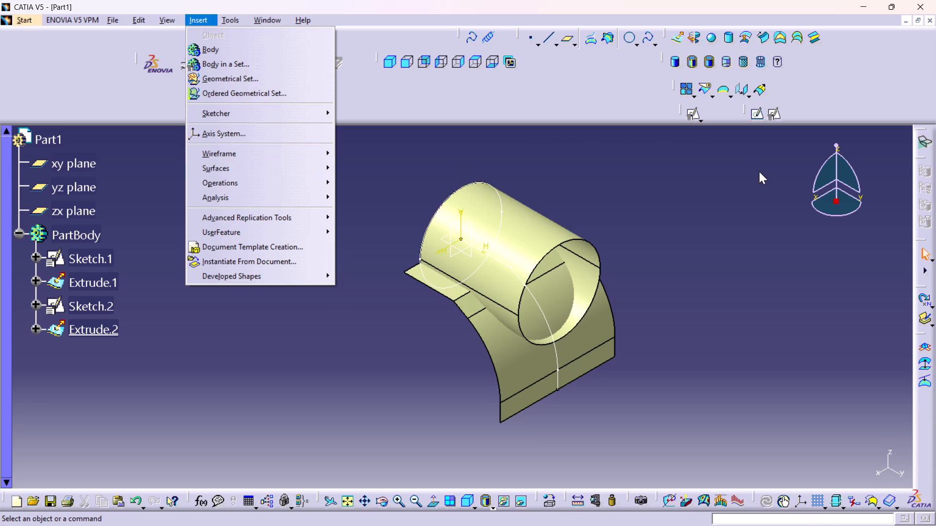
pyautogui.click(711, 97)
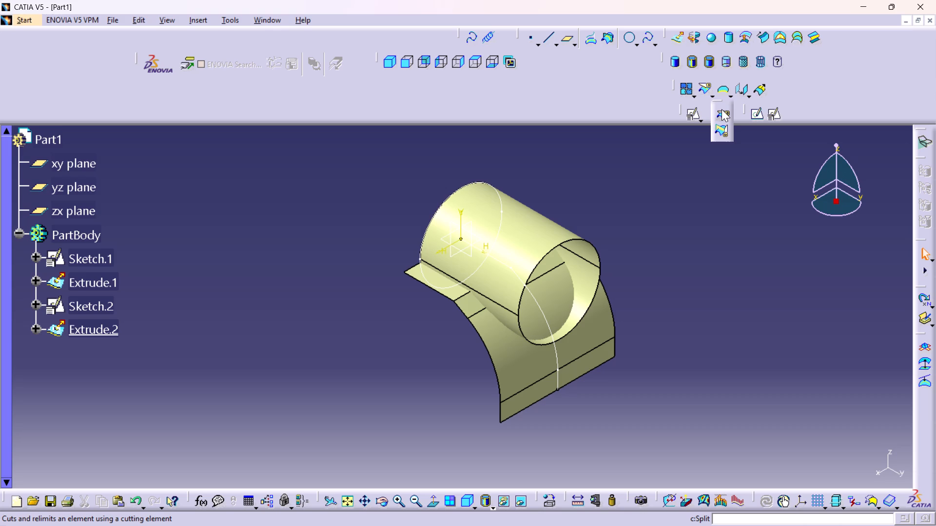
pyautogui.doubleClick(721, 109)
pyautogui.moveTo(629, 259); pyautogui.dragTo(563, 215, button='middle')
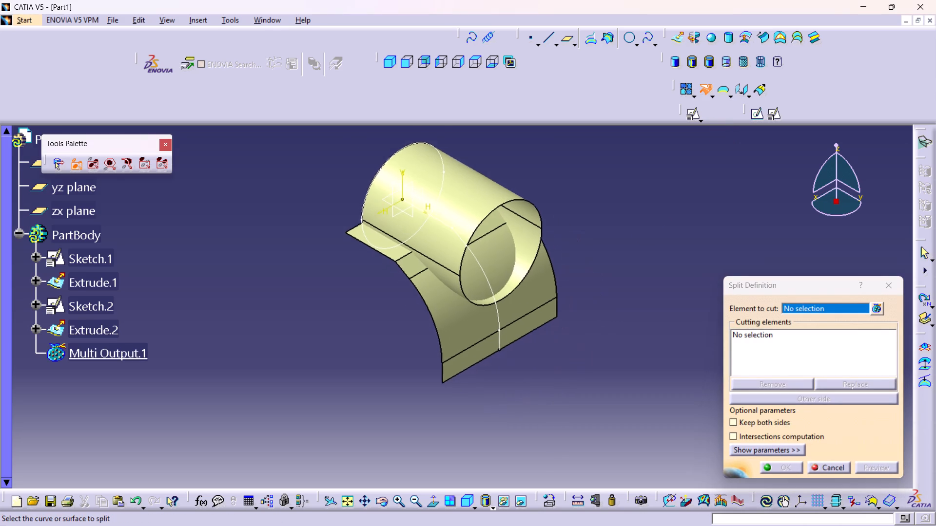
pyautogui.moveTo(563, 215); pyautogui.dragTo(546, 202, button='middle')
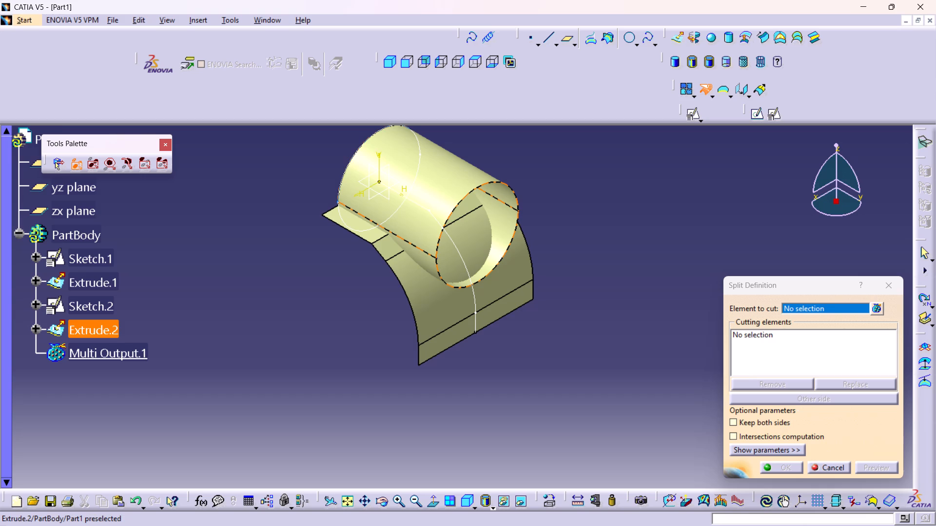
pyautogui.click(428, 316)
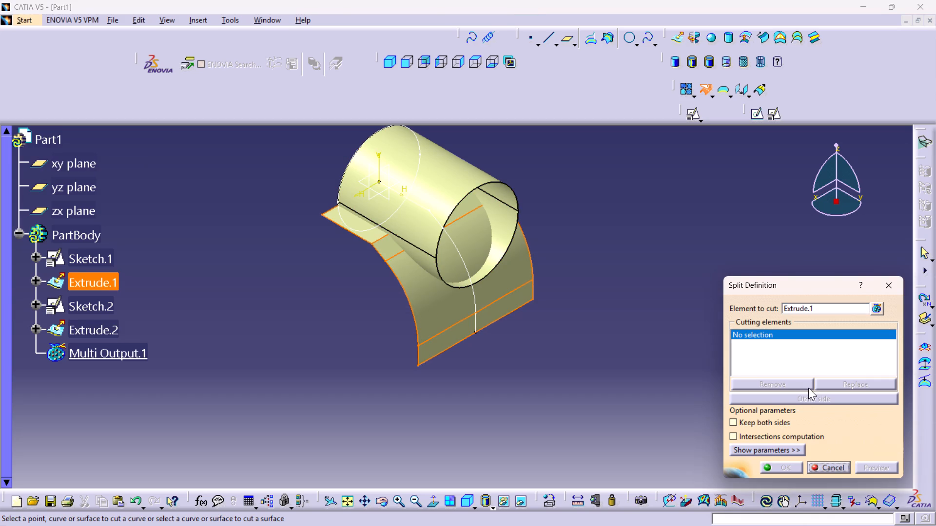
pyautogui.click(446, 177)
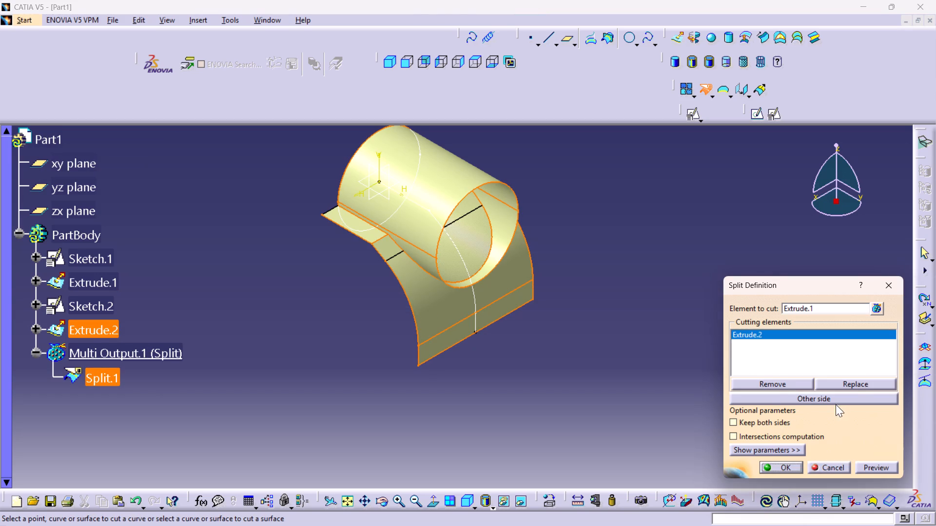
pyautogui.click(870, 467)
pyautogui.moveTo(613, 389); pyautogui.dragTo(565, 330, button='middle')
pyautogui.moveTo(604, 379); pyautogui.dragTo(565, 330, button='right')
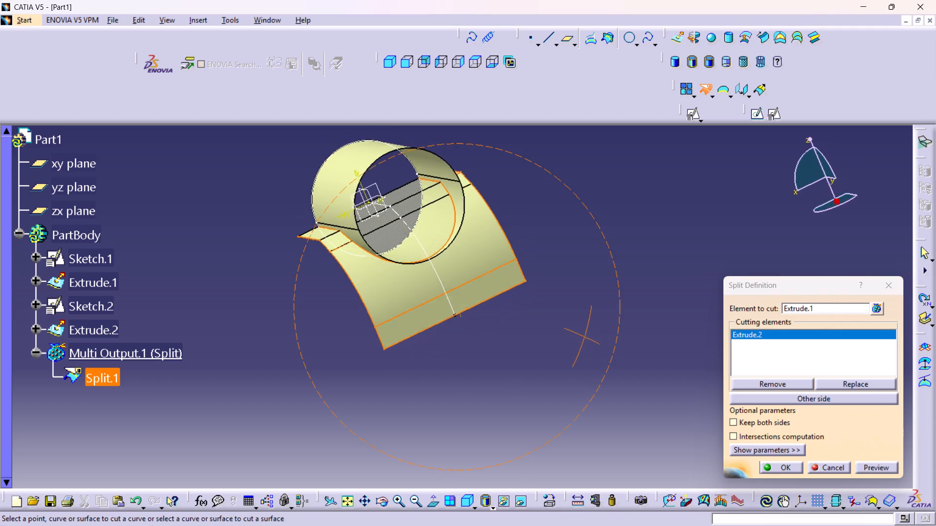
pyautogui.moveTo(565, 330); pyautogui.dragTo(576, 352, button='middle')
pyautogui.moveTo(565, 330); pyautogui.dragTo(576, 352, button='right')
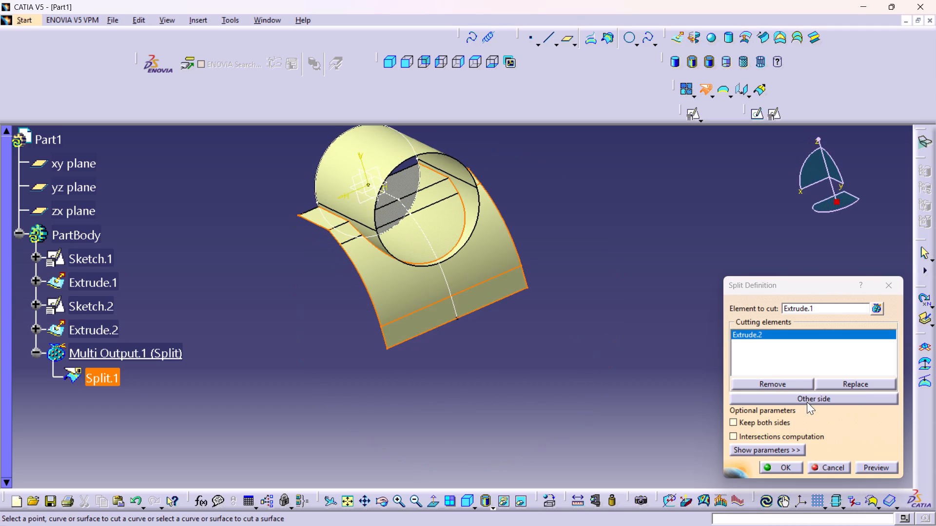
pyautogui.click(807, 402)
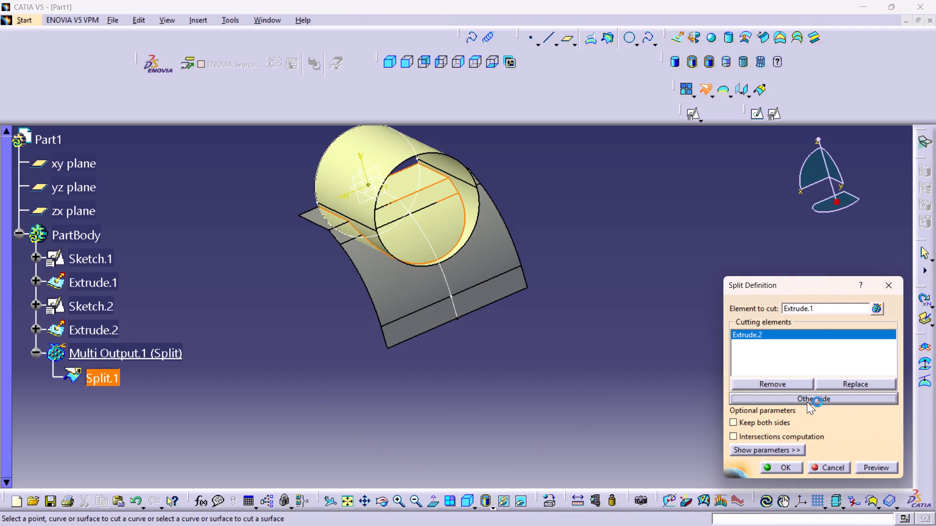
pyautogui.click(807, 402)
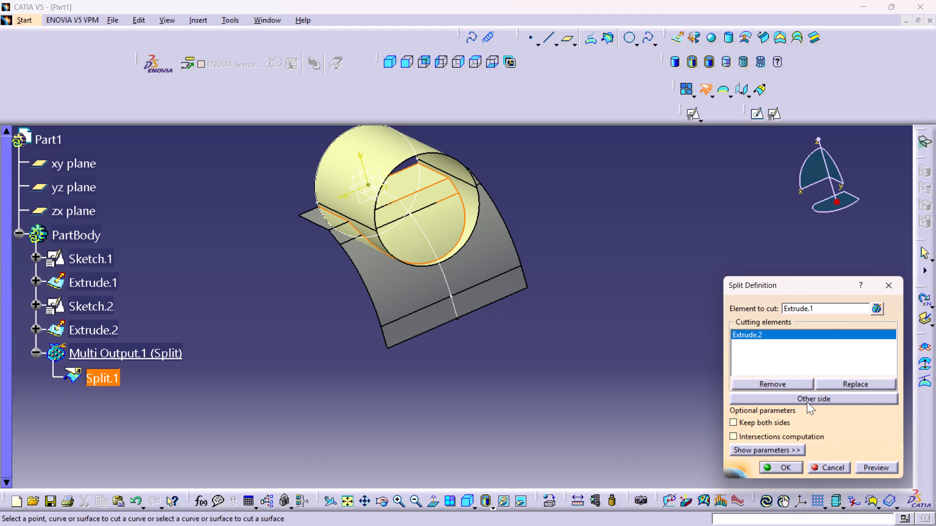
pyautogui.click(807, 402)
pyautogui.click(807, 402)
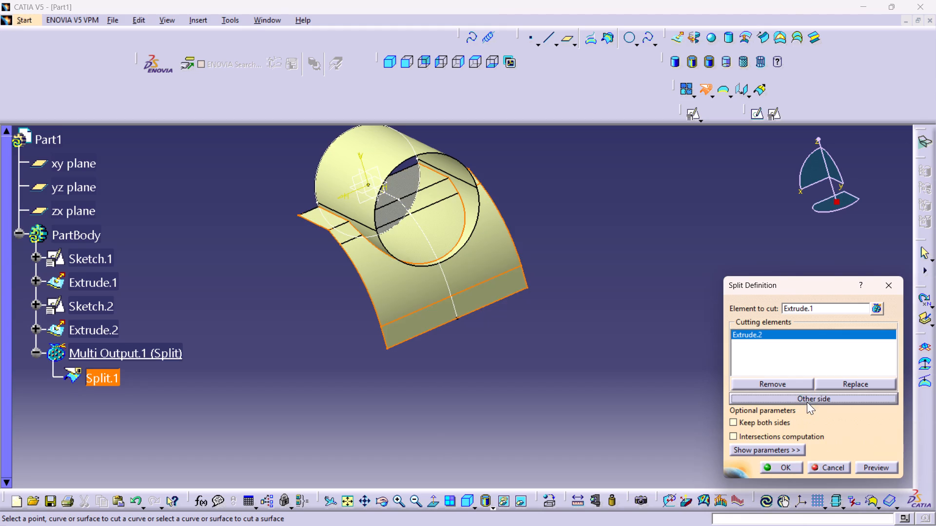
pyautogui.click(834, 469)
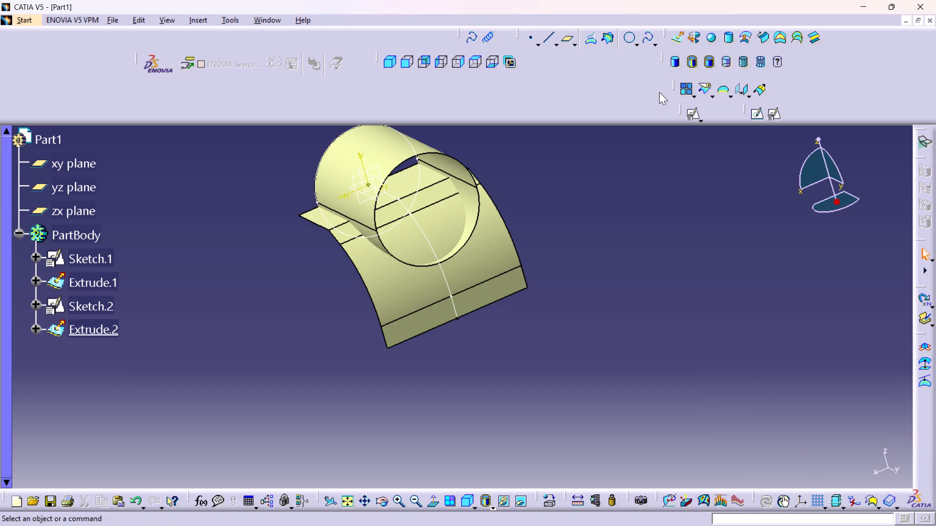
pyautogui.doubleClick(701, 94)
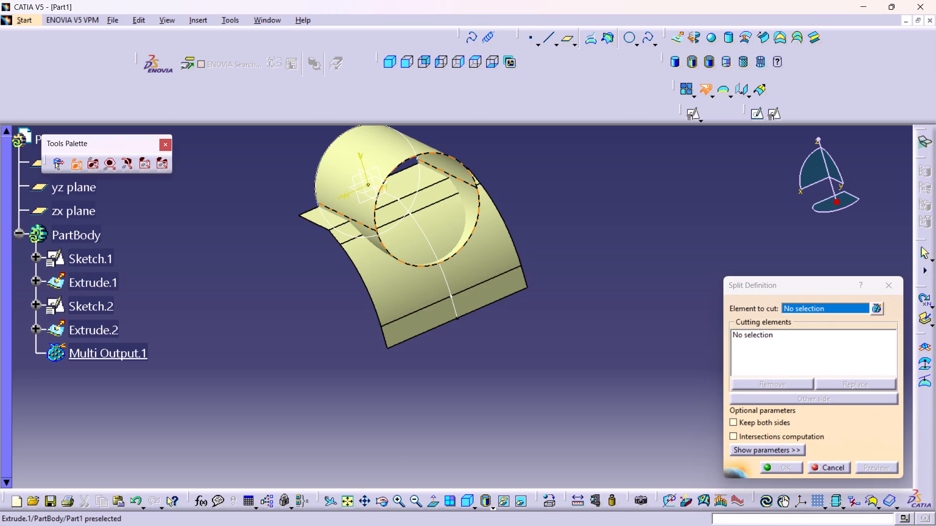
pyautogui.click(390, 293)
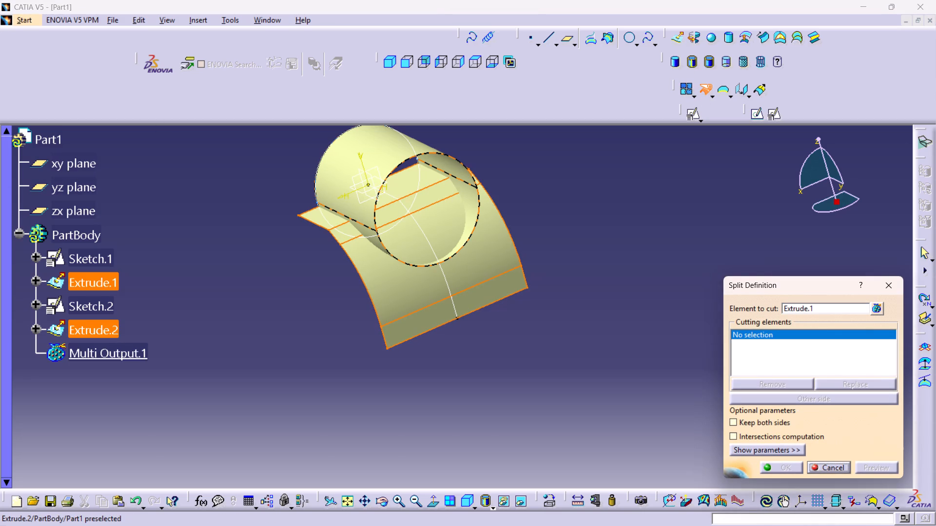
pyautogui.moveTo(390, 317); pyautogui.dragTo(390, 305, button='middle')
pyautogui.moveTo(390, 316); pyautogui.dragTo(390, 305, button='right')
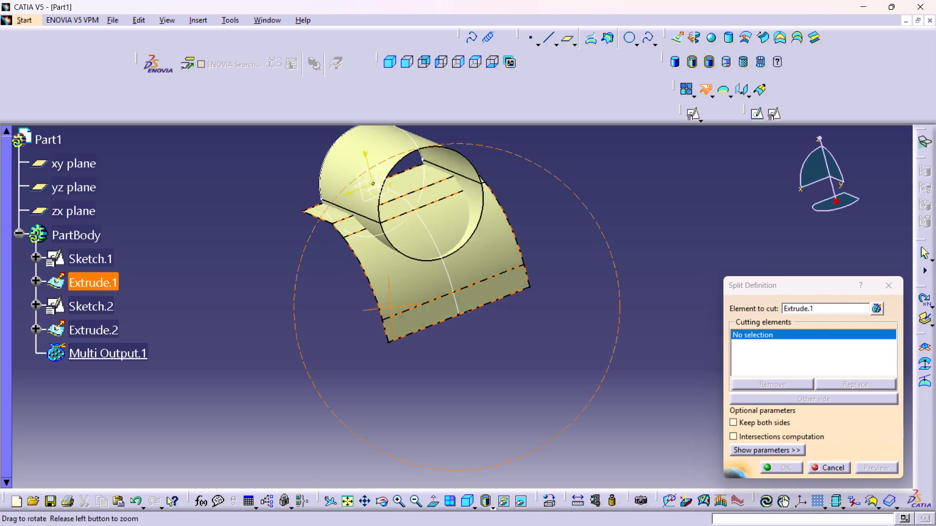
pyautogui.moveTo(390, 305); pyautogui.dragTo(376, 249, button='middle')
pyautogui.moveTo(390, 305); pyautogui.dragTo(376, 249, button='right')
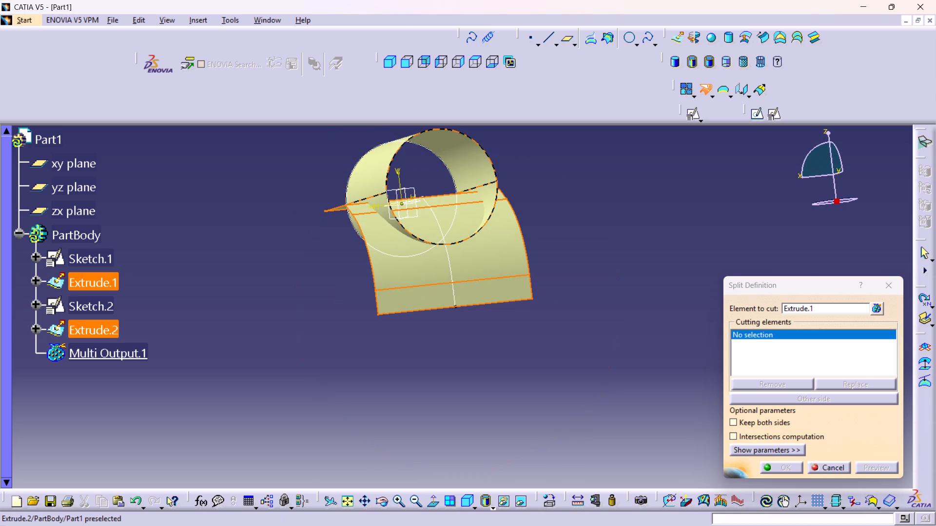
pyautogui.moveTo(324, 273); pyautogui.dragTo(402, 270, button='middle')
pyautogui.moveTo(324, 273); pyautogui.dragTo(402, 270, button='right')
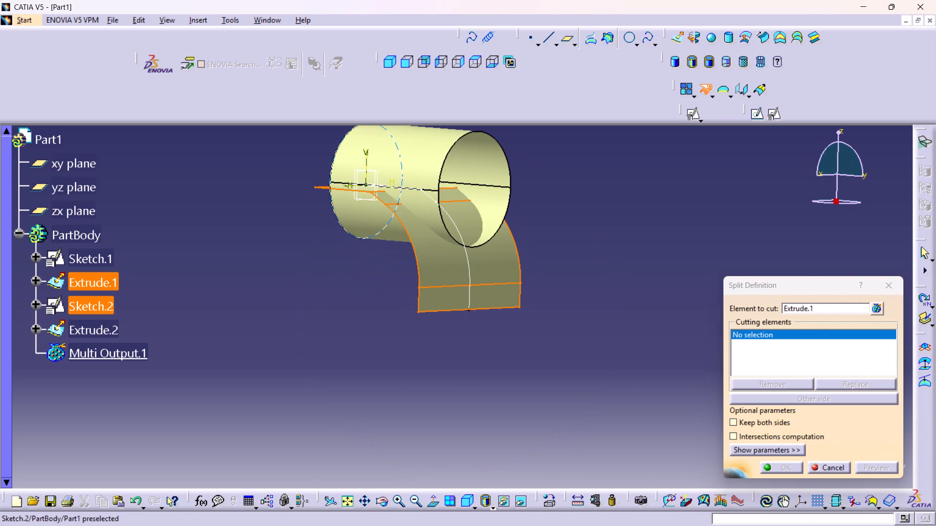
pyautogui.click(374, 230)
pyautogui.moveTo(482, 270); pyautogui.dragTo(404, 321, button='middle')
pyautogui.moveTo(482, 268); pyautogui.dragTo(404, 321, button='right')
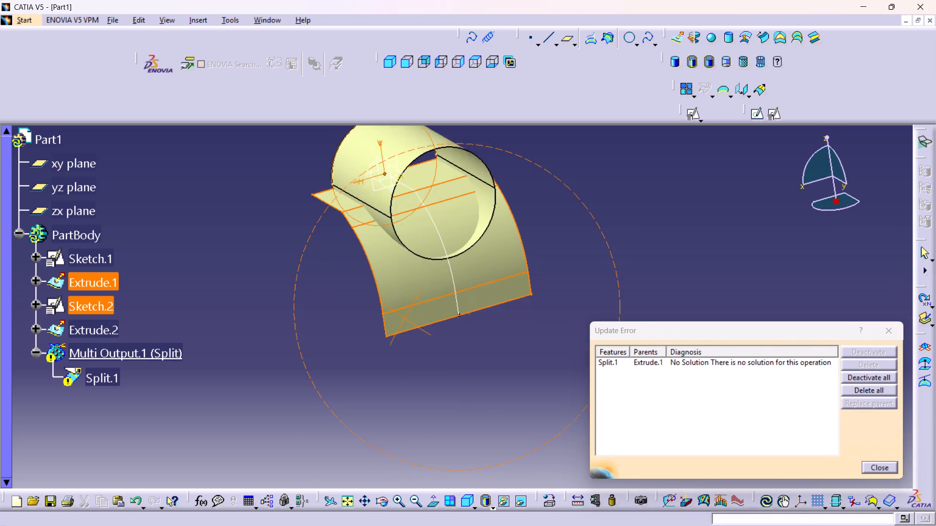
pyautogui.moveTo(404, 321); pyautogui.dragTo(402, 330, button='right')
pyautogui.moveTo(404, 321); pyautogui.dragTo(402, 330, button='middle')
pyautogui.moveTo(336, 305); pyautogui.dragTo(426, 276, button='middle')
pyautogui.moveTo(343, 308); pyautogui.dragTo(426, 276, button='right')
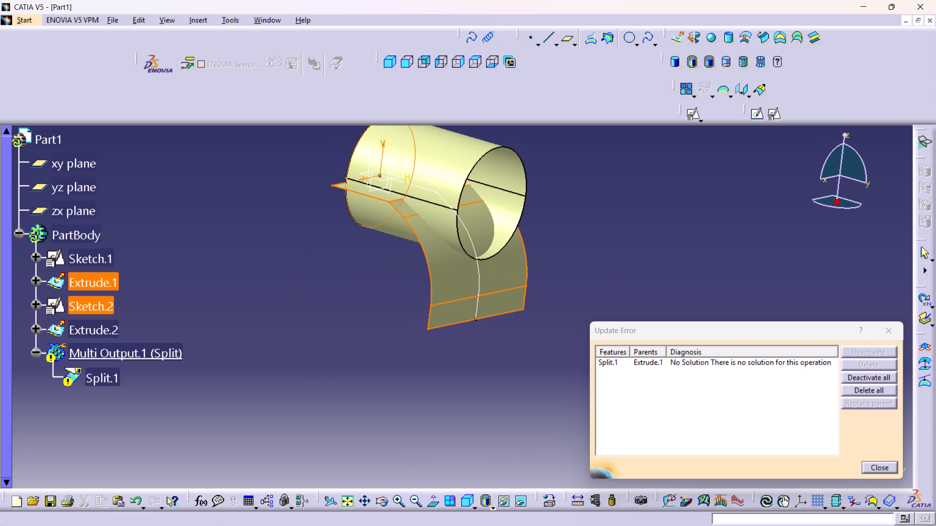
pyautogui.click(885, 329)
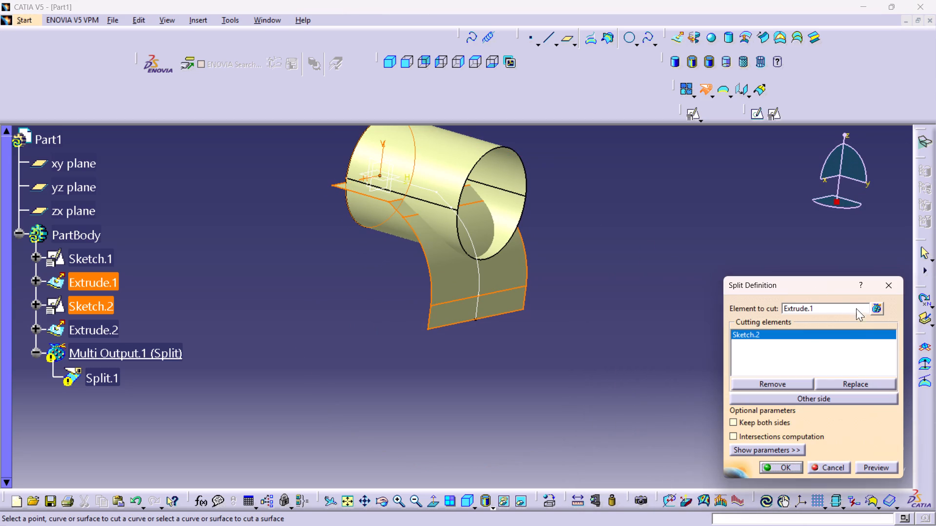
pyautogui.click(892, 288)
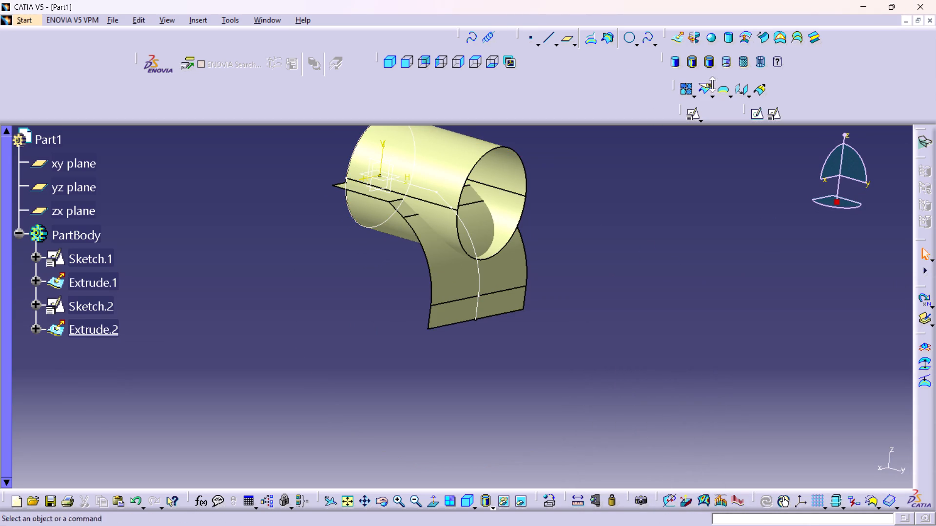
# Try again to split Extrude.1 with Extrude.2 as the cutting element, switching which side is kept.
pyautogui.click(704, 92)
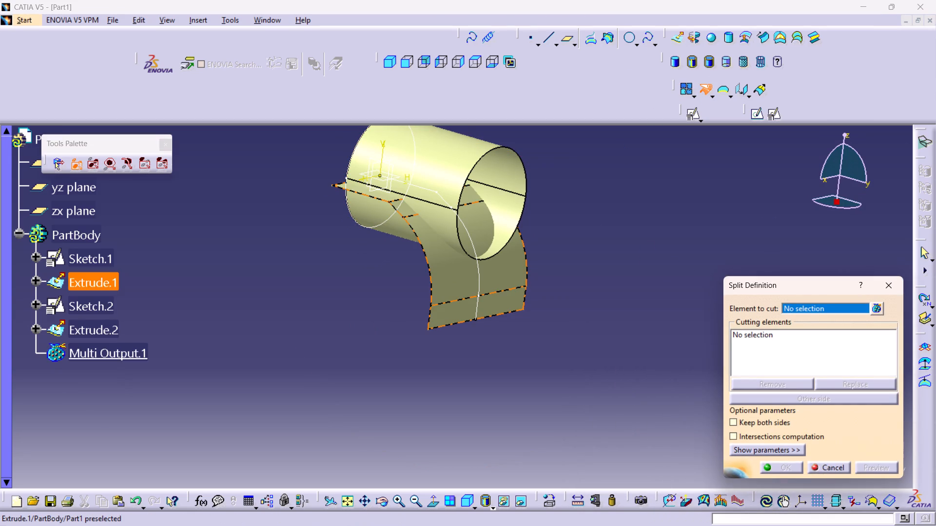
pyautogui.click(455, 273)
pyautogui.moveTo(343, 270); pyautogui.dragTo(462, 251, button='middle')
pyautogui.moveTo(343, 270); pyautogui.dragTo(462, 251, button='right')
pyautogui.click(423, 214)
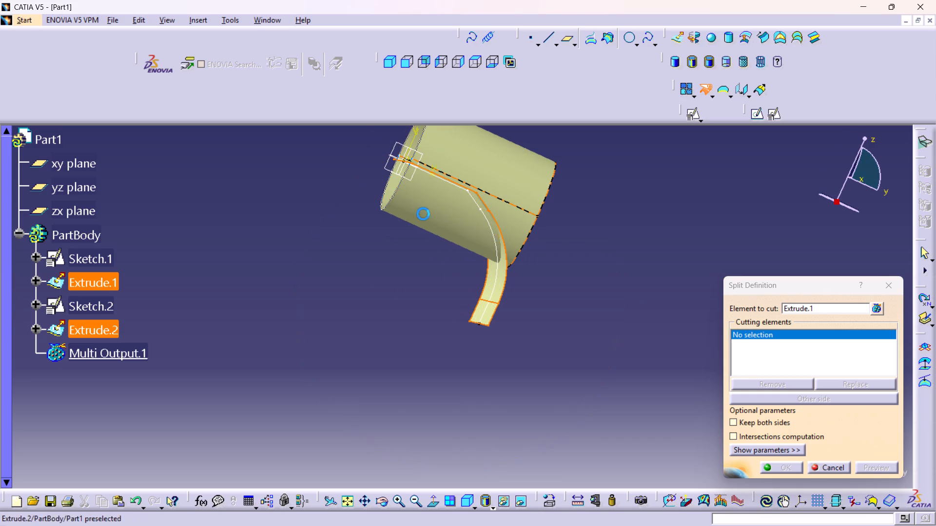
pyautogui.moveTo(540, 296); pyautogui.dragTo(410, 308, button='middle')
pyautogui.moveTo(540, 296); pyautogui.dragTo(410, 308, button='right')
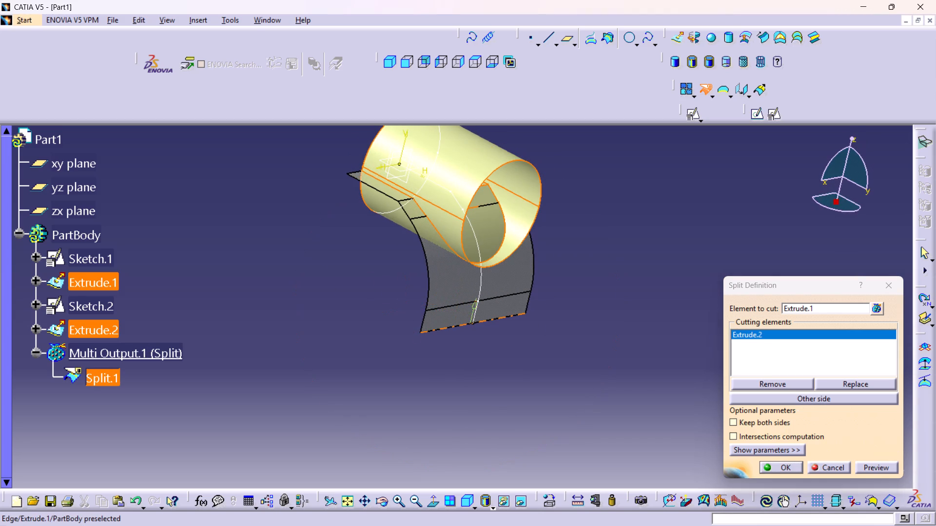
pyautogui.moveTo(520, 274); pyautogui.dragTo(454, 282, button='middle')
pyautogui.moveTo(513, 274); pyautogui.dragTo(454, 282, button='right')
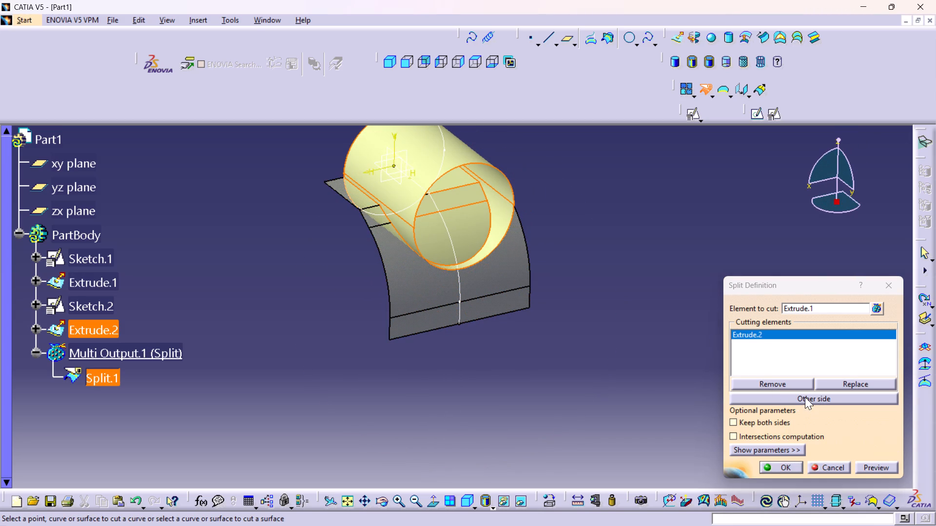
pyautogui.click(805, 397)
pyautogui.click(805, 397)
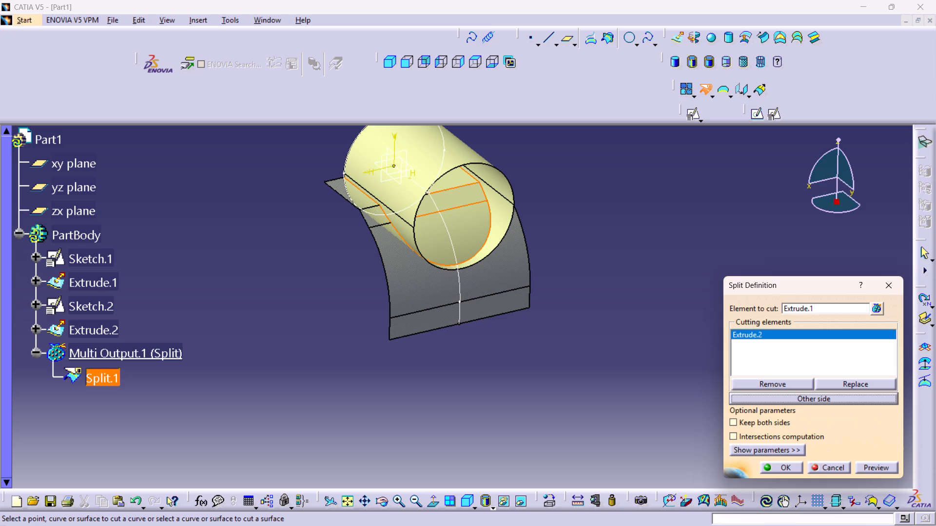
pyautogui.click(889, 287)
# Split the cylindrical Extrude.2 using Extrude.1 as the cutting element, keeping the part of the cylinder beneath the curved surface.
pyautogui.moveTo(623, 301); pyautogui.dragTo(644, 353, button='middle')
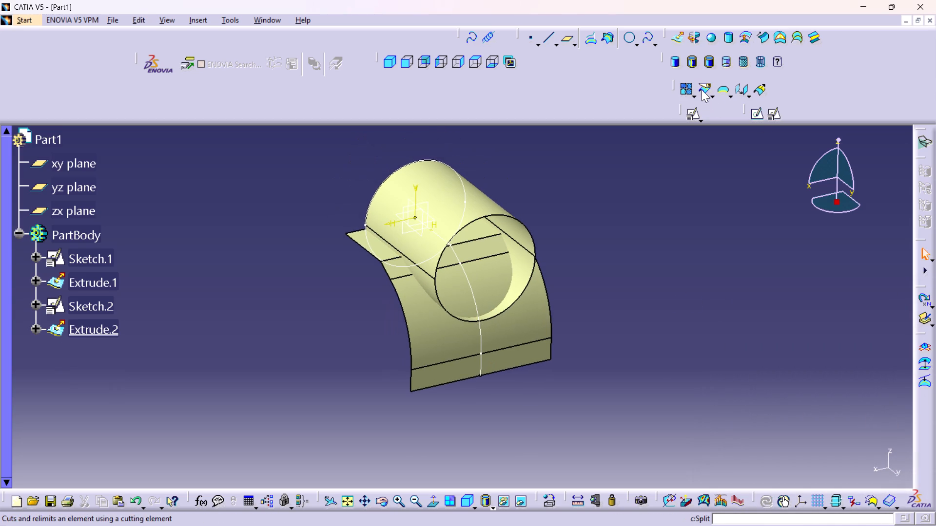
pyautogui.doubleClick(702, 90)
pyautogui.click(448, 201)
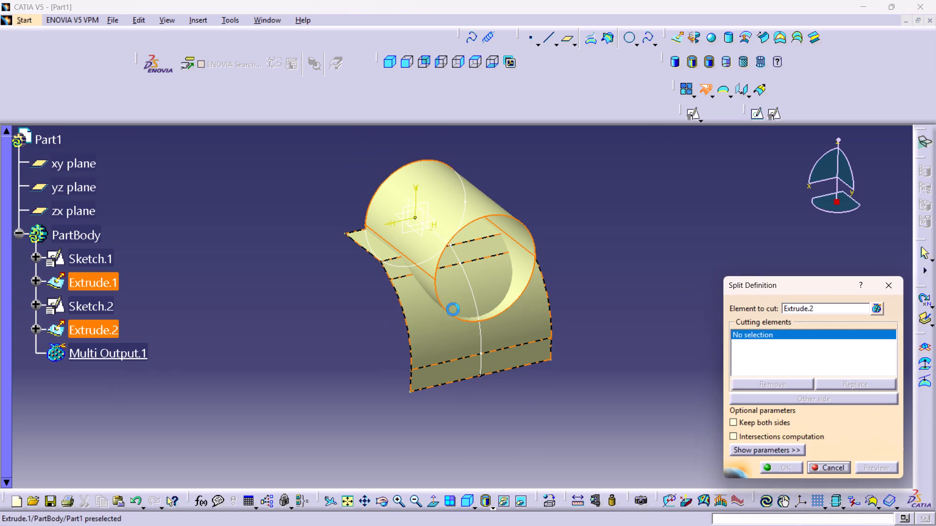
pyautogui.click(447, 341)
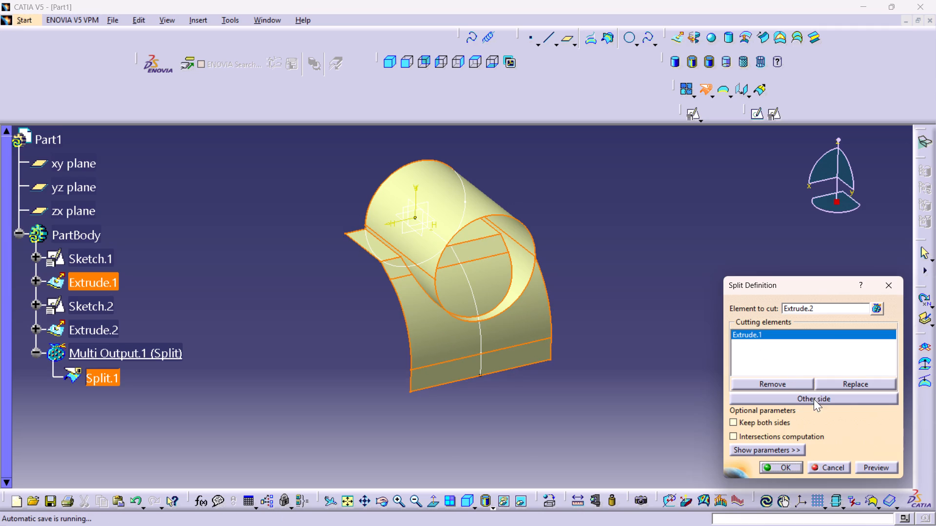
pyautogui.click(865, 465)
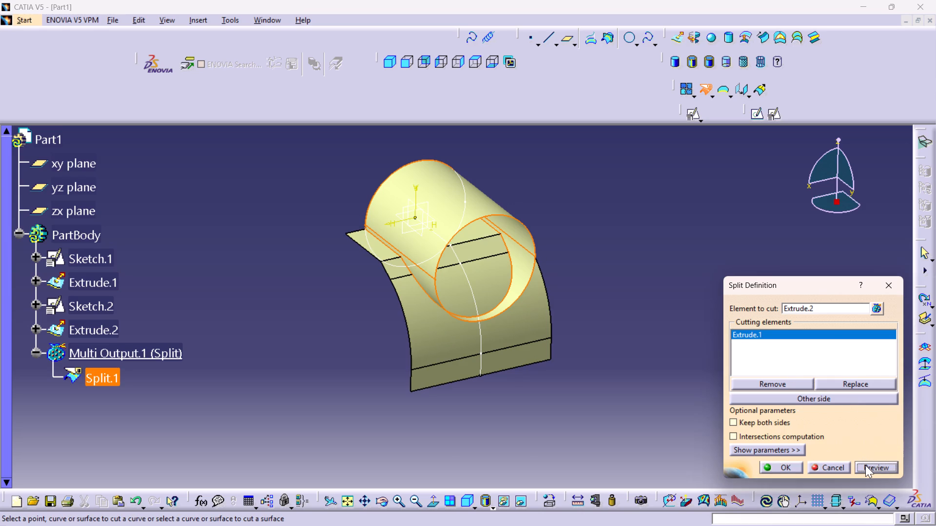
pyautogui.click(816, 398)
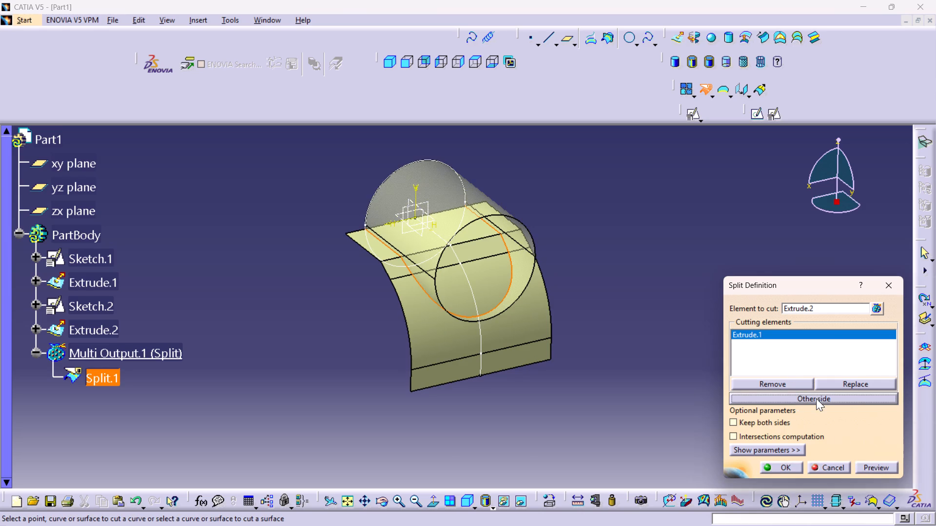
pyautogui.click(782, 464)
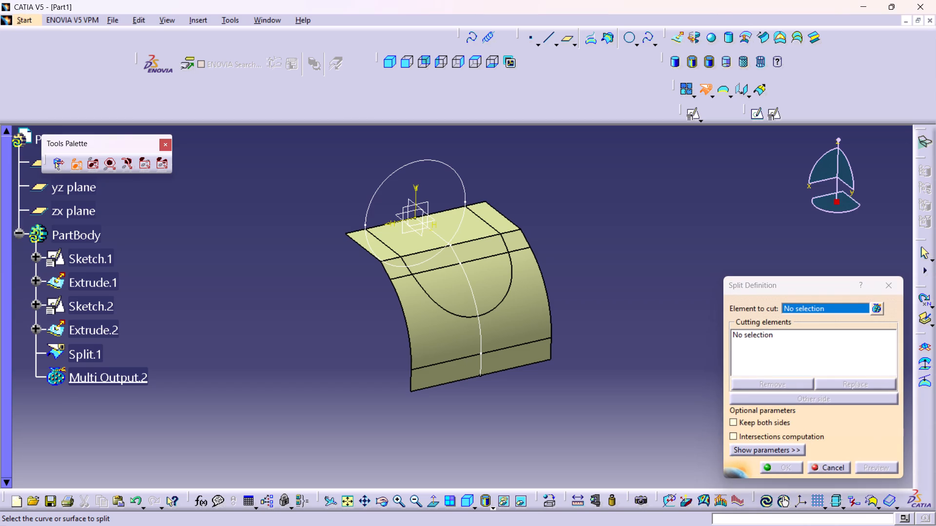
pyautogui.moveTo(453, 400); pyautogui.dragTo(546, 285, button='middle')
pyautogui.moveTo(453, 400); pyautogui.dragTo(546, 285, button='right')
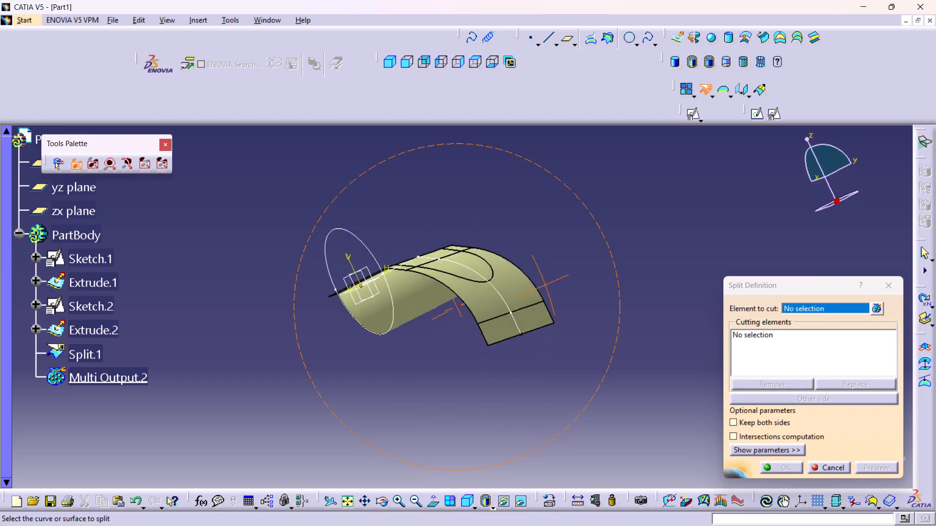
# Examine the trimmed cylinder and the curved surface from several angles, and end the Split command.
pyautogui.moveTo(546, 285); pyautogui.dragTo(549, 379, button='right')
pyautogui.moveTo(546, 285); pyautogui.dragTo(549, 379, button='middle')
pyautogui.moveTo(428, 338); pyautogui.dragTo(511, 337, button='middle')
pyautogui.moveTo(428, 338); pyautogui.dragTo(511, 337, button='right')
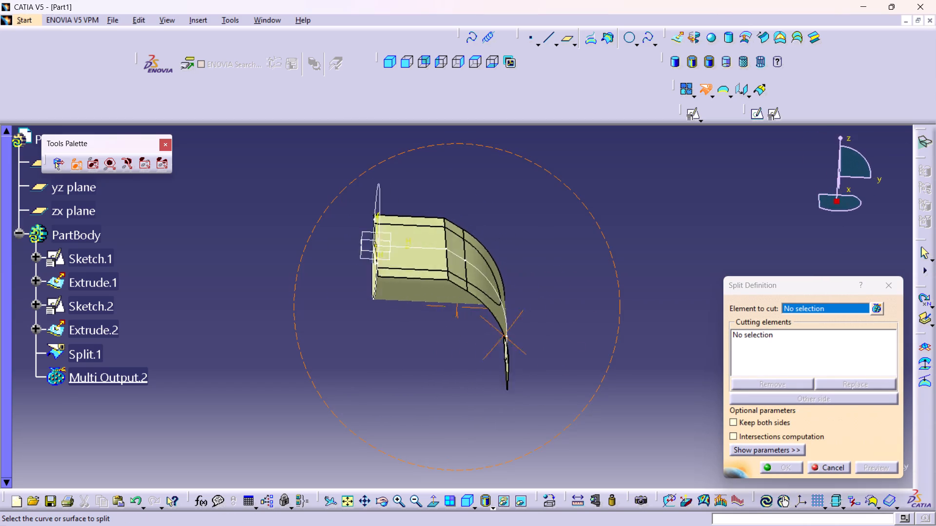
pyautogui.moveTo(511, 337); pyautogui.dragTo(565, 376, button='middle')
pyautogui.moveTo(511, 337); pyautogui.dragTo(565, 376, button='right')
pyautogui.moveTo(362, 311); pyautogui.dragTo(302, 280, button='middle')
pyautogui.moveTo(362, 311); pyautogui.dragTo(302, 280, button='right')
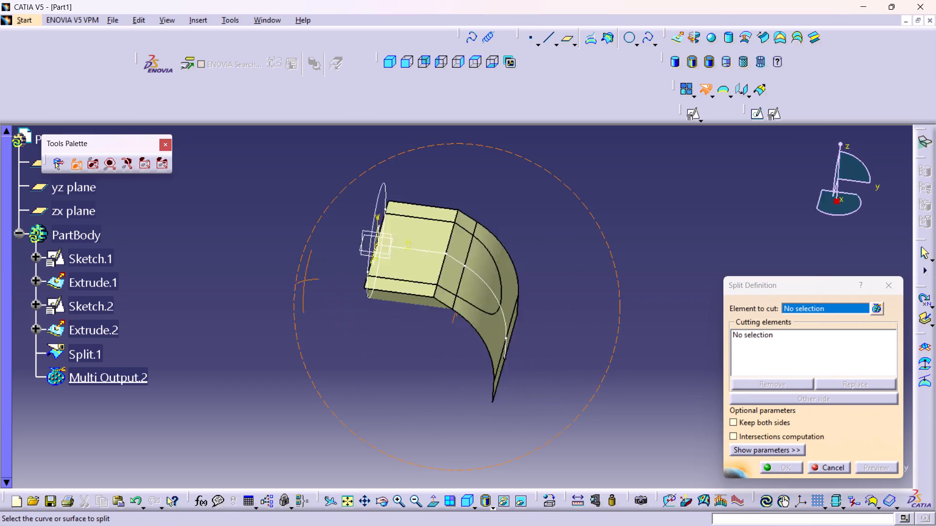
pyautogui.moveTo(302, 280); pyautogui.dragTo(281, 263, button='right')
pyautogui.moveTo(302, 280); pyautogui.dragTo(281, 263, button='middle')
pyautogui.scroll(1, 281, 263)
pyautogui.moveTo(599, 326); pyautogui.dragTo(568, 345, button='middle')
pyautogui.moveTo(599, 326); pyautogui.dragTo(568, 345, button='right')
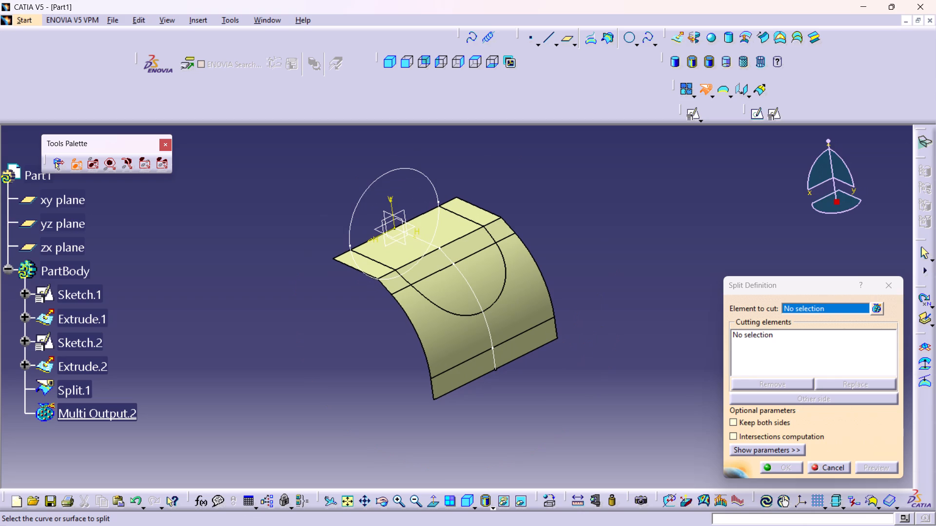
pyautogui.click(890, 281)
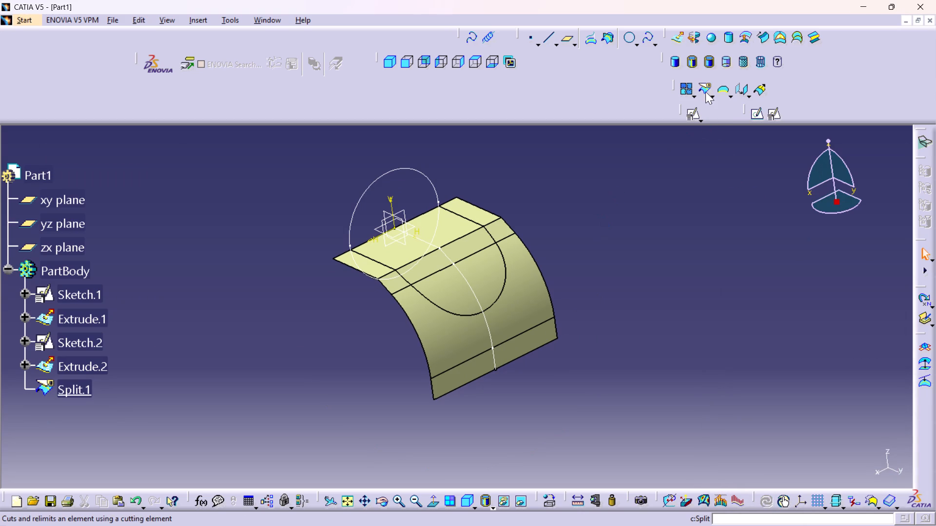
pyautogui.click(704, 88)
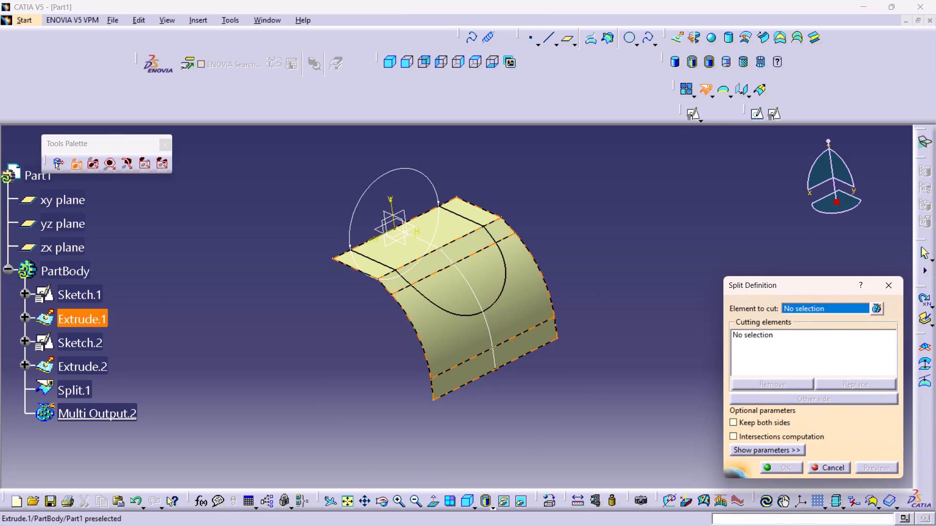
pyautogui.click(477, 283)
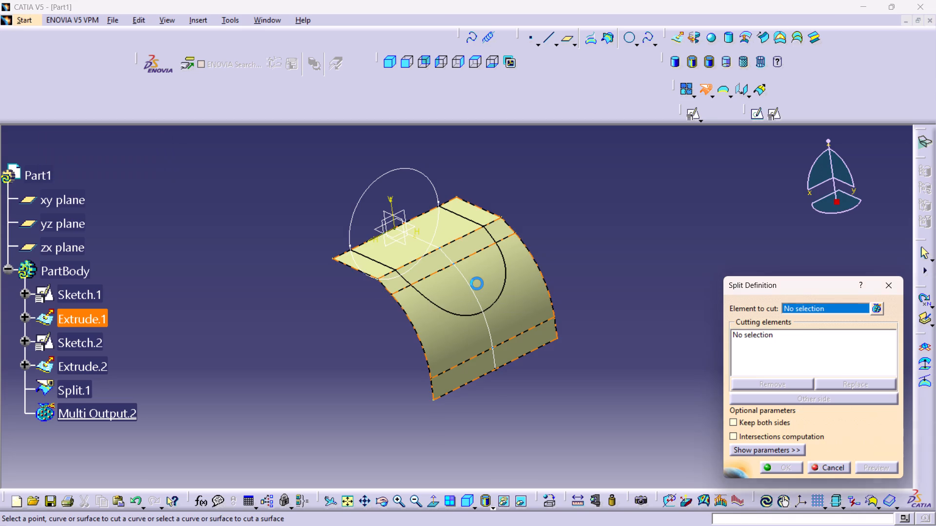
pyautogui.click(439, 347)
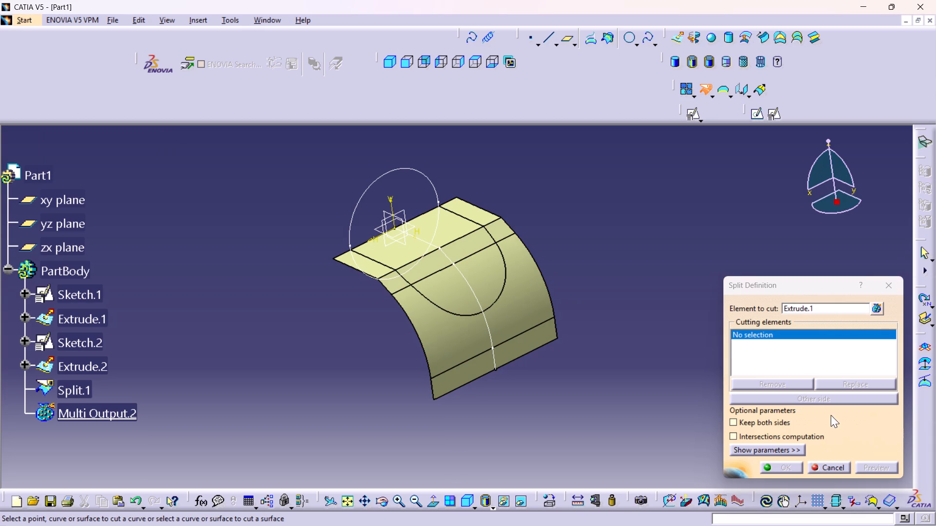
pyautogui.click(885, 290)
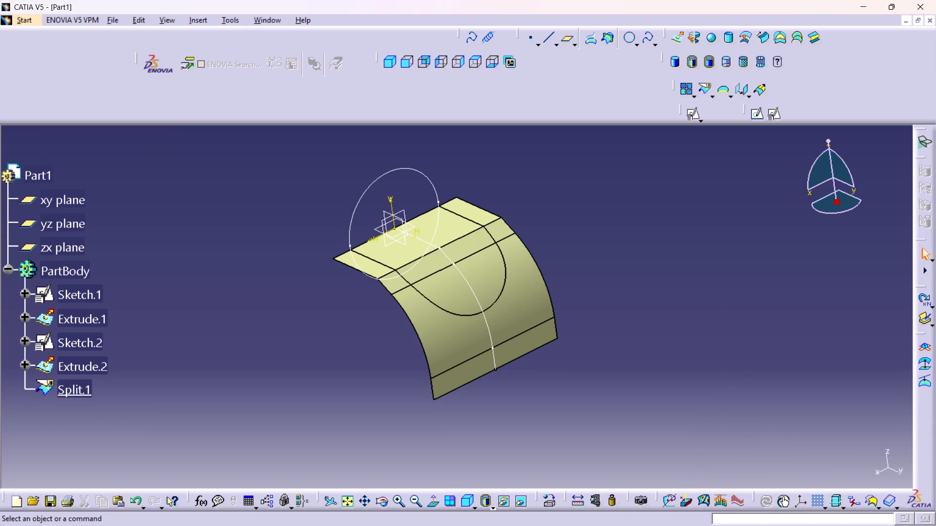
# Undo the split of the cylindrical Extrude.2.
pyautogui.hotkey('ctrl', 'z')
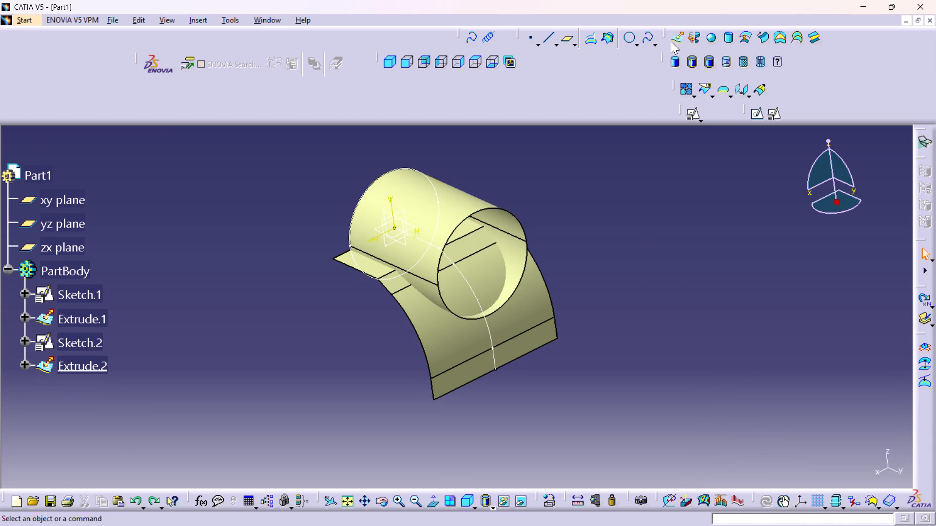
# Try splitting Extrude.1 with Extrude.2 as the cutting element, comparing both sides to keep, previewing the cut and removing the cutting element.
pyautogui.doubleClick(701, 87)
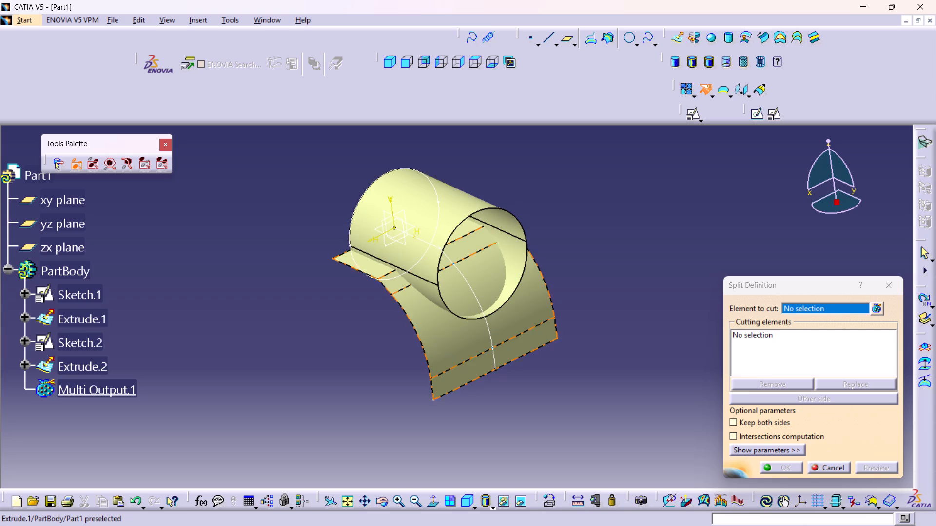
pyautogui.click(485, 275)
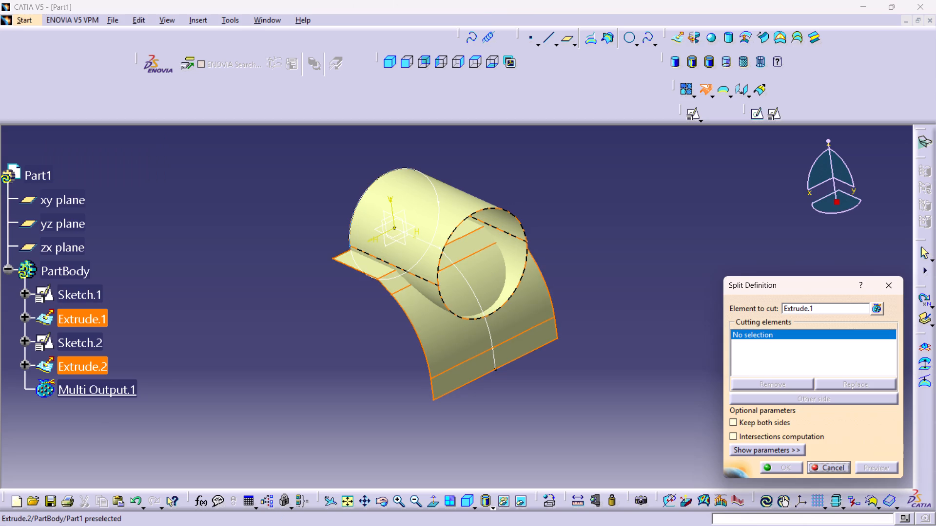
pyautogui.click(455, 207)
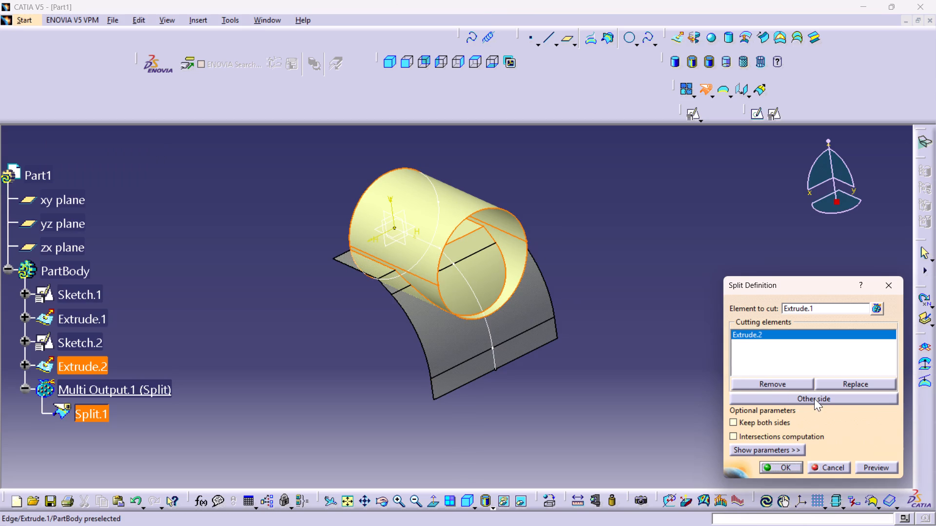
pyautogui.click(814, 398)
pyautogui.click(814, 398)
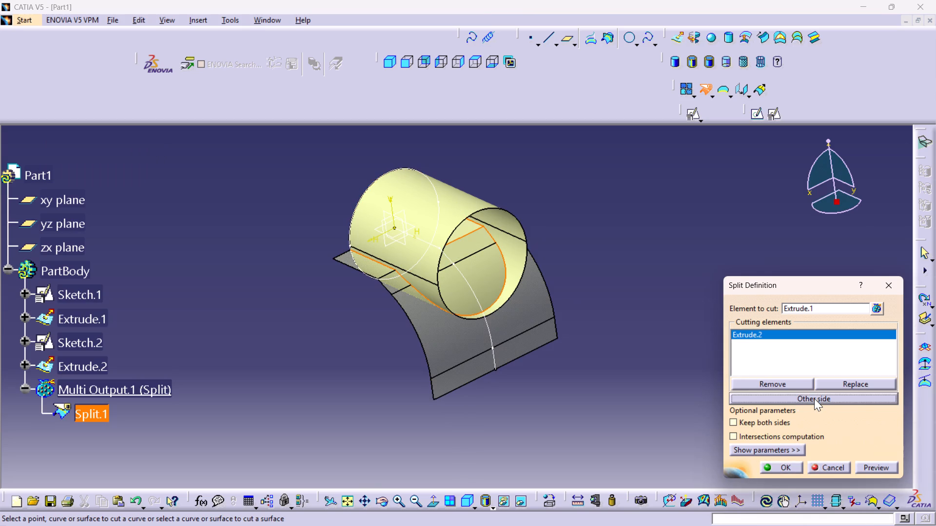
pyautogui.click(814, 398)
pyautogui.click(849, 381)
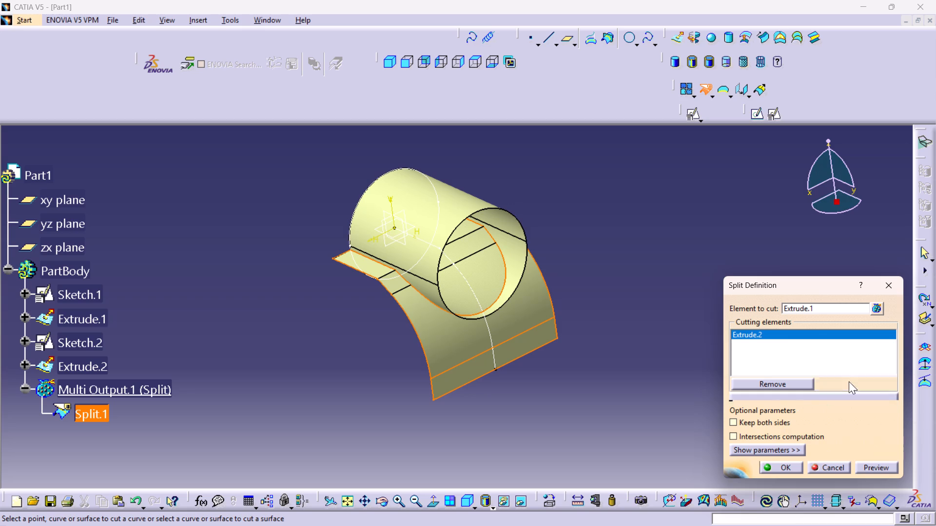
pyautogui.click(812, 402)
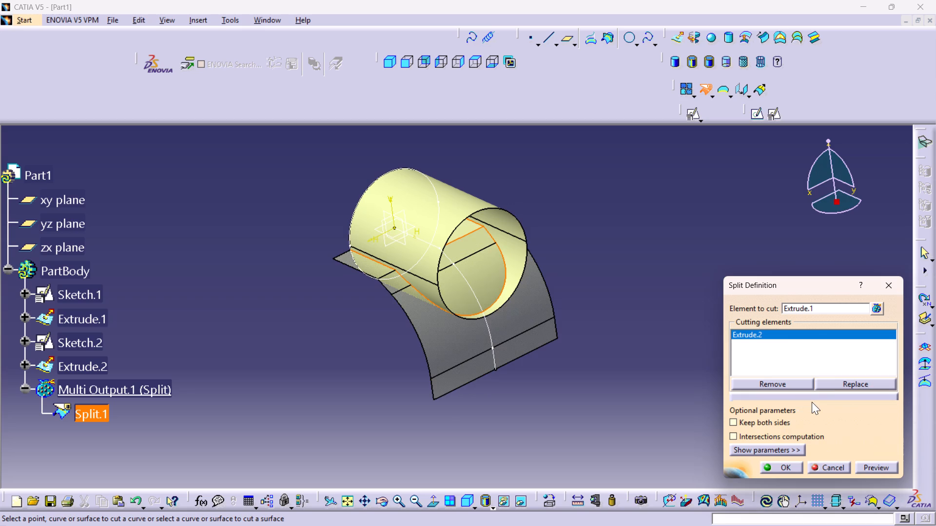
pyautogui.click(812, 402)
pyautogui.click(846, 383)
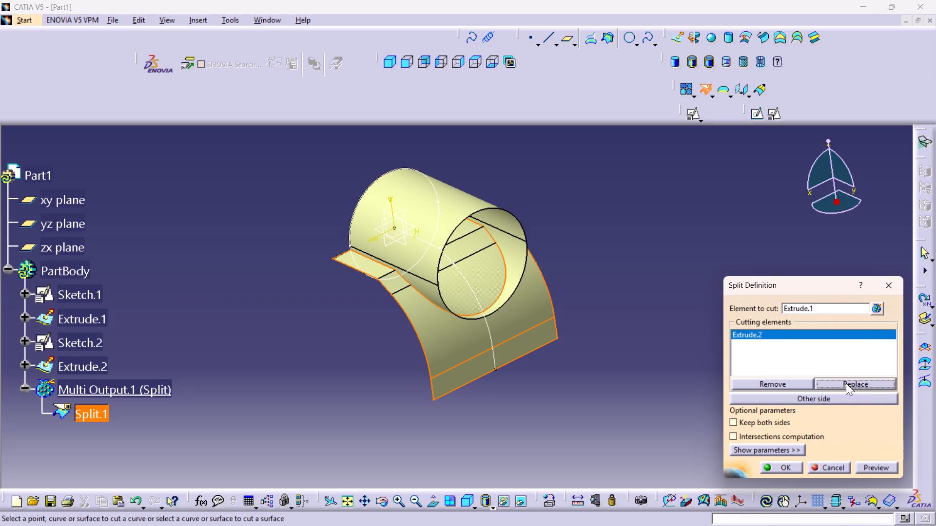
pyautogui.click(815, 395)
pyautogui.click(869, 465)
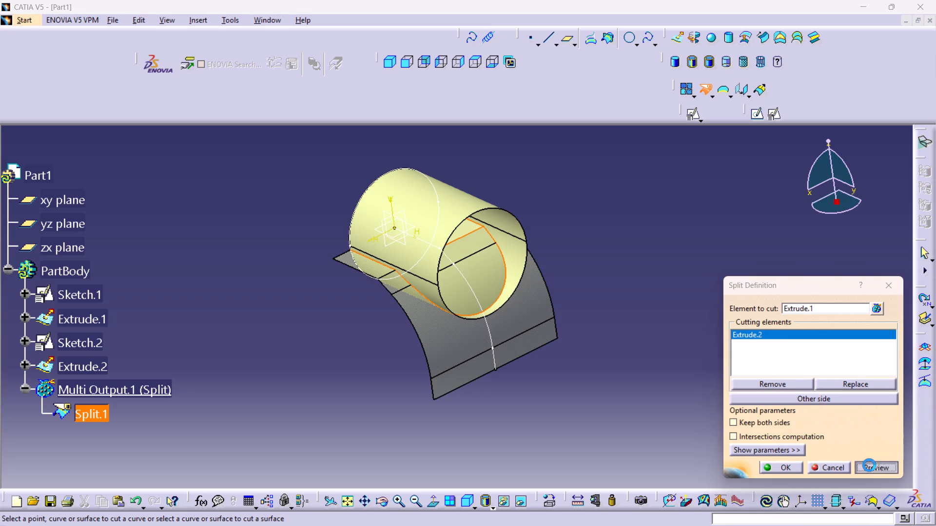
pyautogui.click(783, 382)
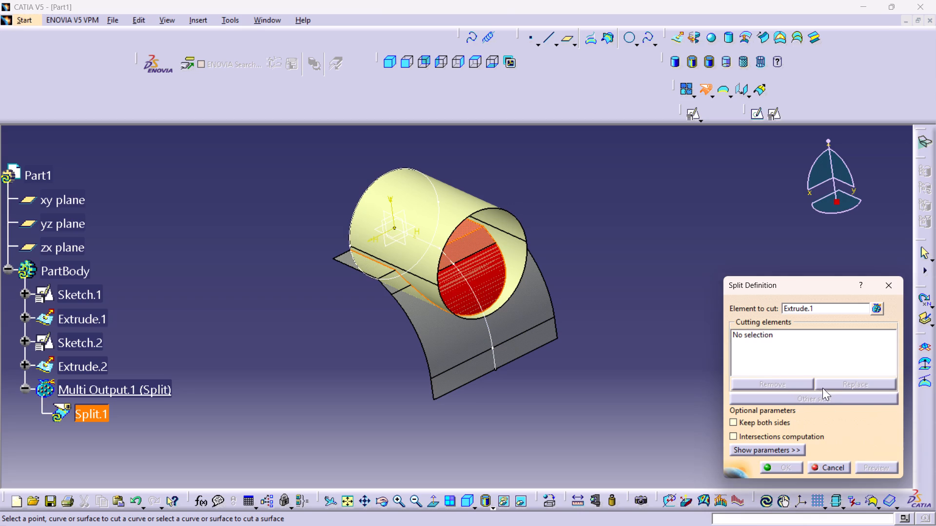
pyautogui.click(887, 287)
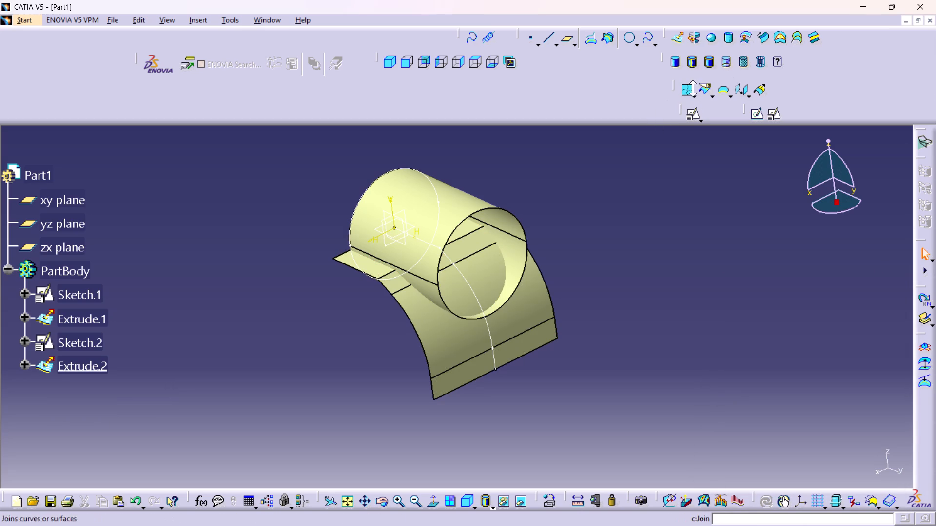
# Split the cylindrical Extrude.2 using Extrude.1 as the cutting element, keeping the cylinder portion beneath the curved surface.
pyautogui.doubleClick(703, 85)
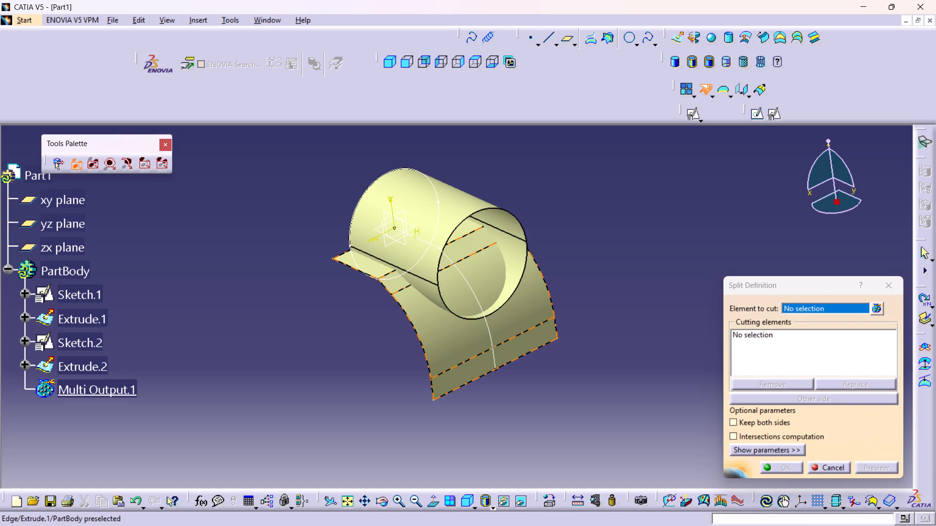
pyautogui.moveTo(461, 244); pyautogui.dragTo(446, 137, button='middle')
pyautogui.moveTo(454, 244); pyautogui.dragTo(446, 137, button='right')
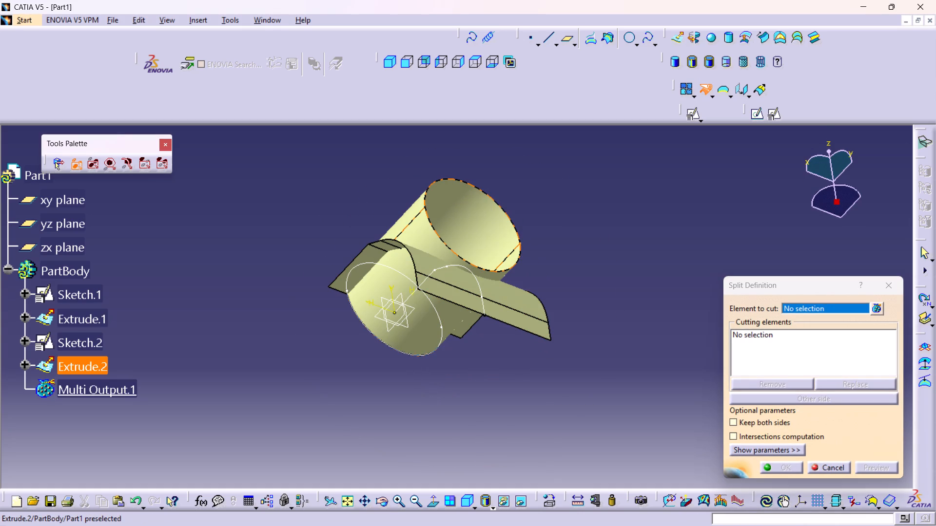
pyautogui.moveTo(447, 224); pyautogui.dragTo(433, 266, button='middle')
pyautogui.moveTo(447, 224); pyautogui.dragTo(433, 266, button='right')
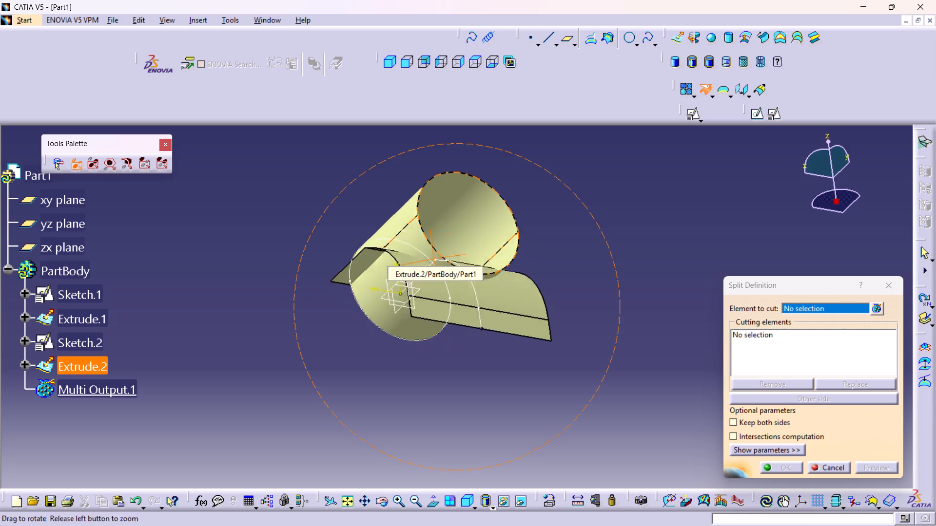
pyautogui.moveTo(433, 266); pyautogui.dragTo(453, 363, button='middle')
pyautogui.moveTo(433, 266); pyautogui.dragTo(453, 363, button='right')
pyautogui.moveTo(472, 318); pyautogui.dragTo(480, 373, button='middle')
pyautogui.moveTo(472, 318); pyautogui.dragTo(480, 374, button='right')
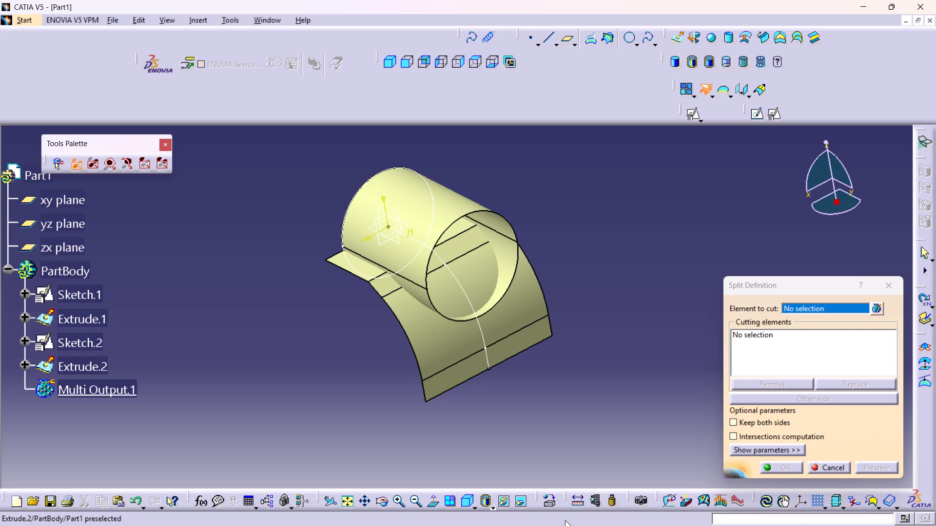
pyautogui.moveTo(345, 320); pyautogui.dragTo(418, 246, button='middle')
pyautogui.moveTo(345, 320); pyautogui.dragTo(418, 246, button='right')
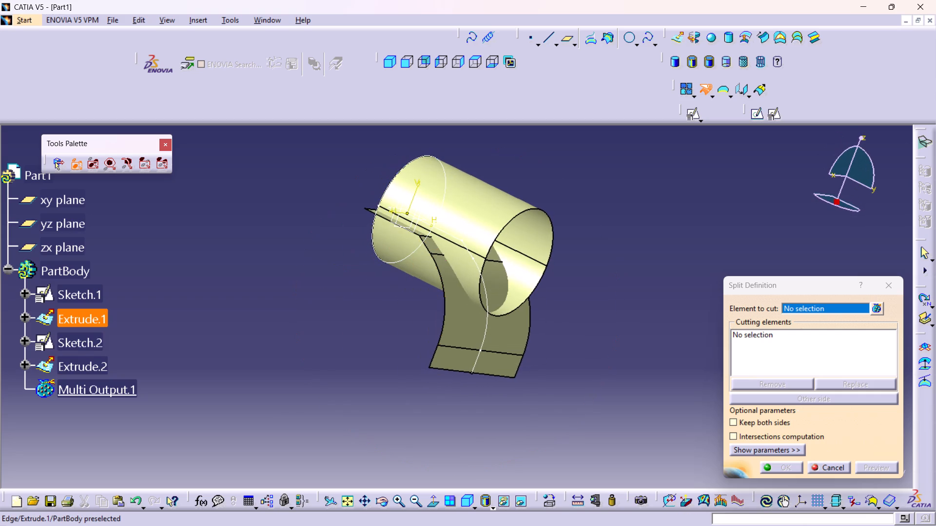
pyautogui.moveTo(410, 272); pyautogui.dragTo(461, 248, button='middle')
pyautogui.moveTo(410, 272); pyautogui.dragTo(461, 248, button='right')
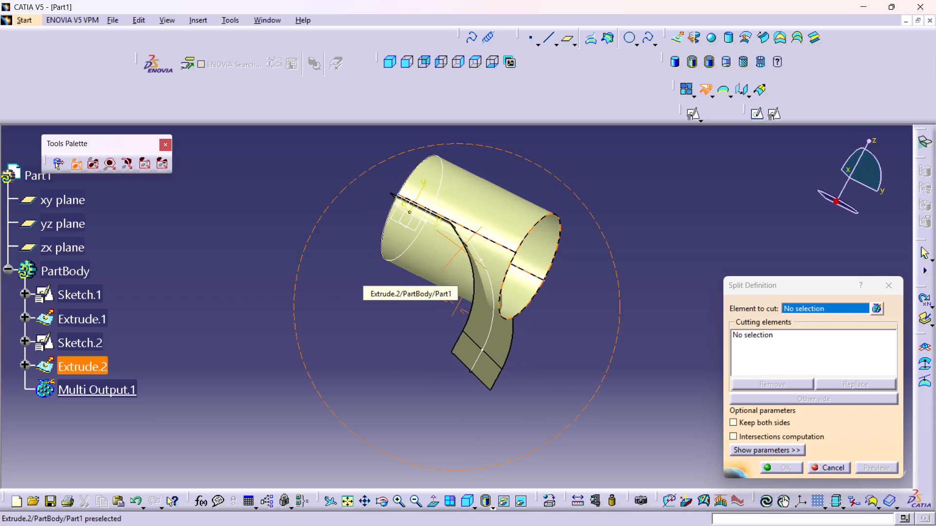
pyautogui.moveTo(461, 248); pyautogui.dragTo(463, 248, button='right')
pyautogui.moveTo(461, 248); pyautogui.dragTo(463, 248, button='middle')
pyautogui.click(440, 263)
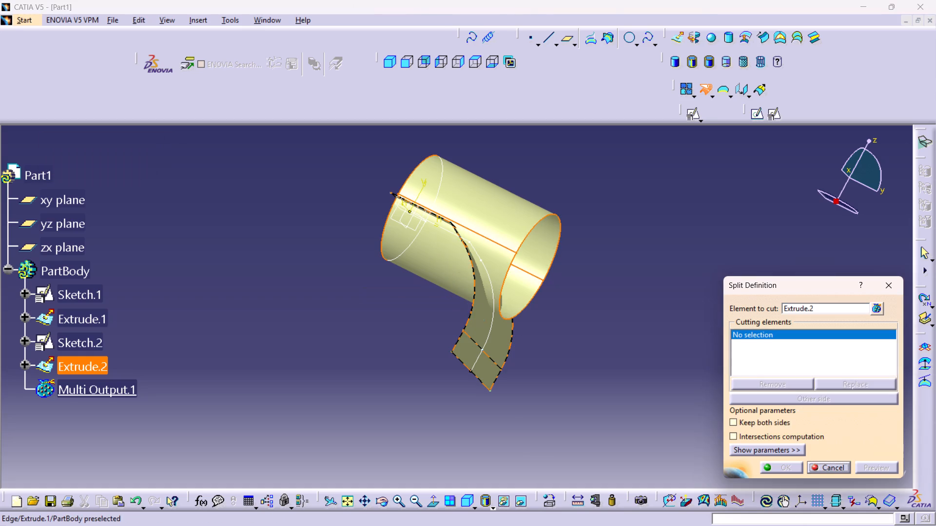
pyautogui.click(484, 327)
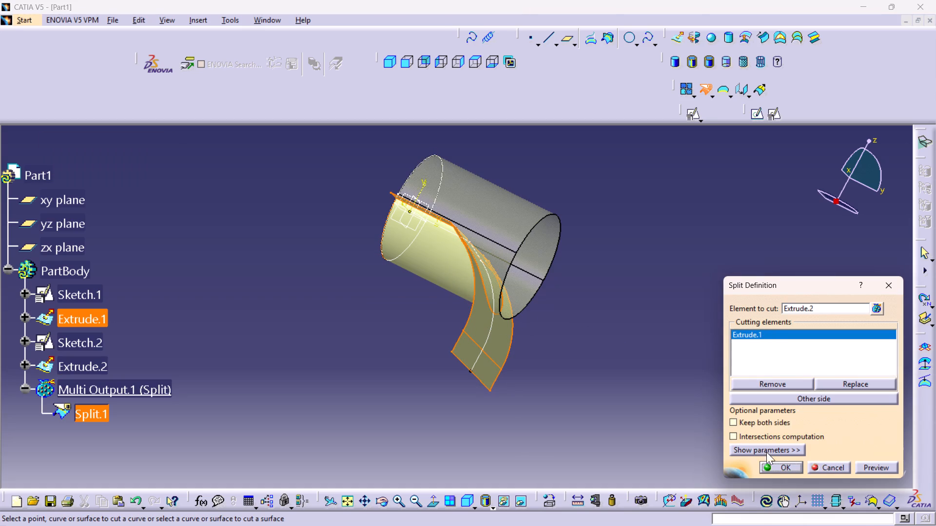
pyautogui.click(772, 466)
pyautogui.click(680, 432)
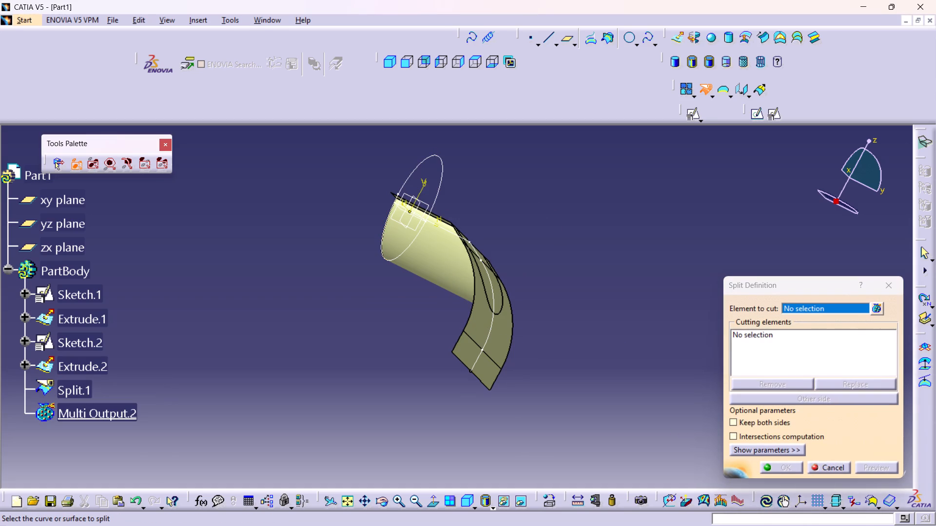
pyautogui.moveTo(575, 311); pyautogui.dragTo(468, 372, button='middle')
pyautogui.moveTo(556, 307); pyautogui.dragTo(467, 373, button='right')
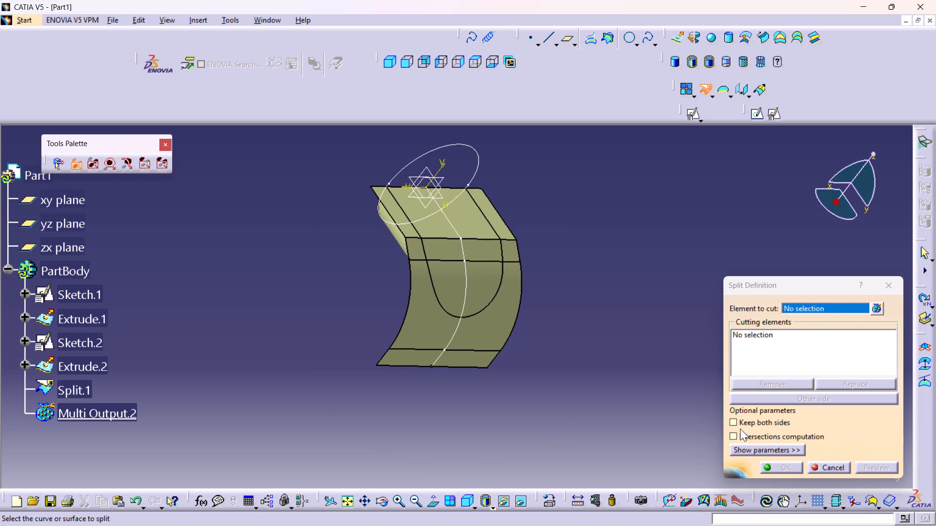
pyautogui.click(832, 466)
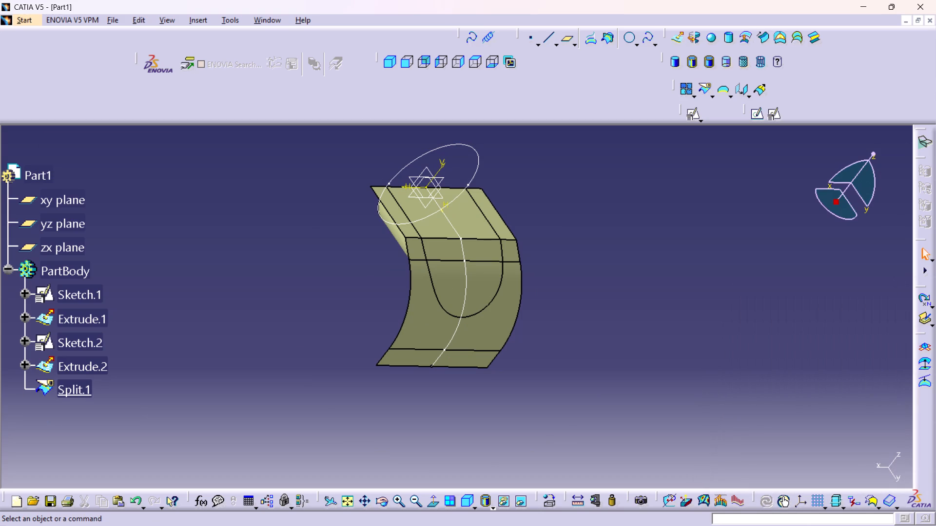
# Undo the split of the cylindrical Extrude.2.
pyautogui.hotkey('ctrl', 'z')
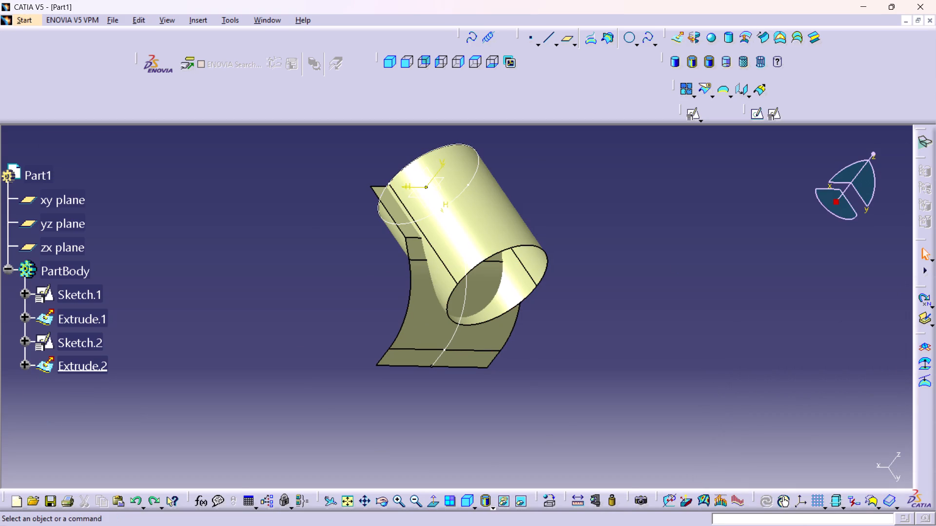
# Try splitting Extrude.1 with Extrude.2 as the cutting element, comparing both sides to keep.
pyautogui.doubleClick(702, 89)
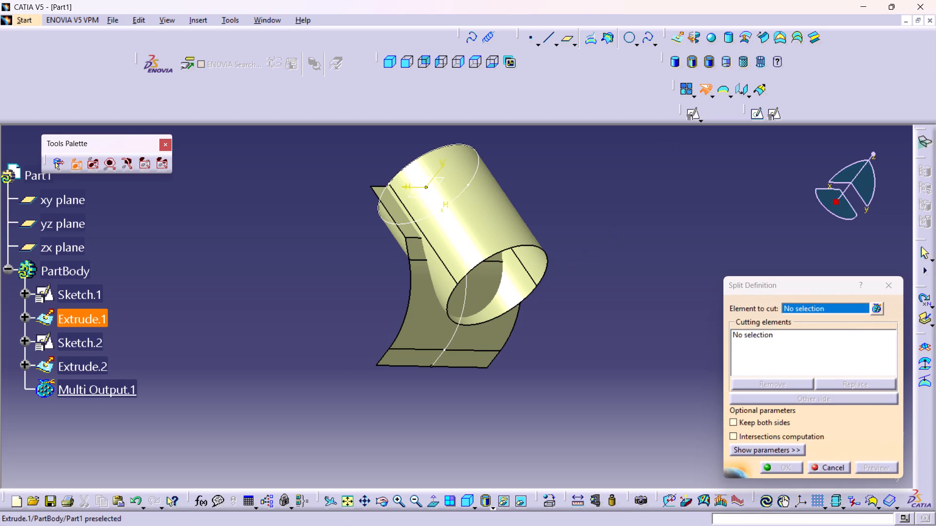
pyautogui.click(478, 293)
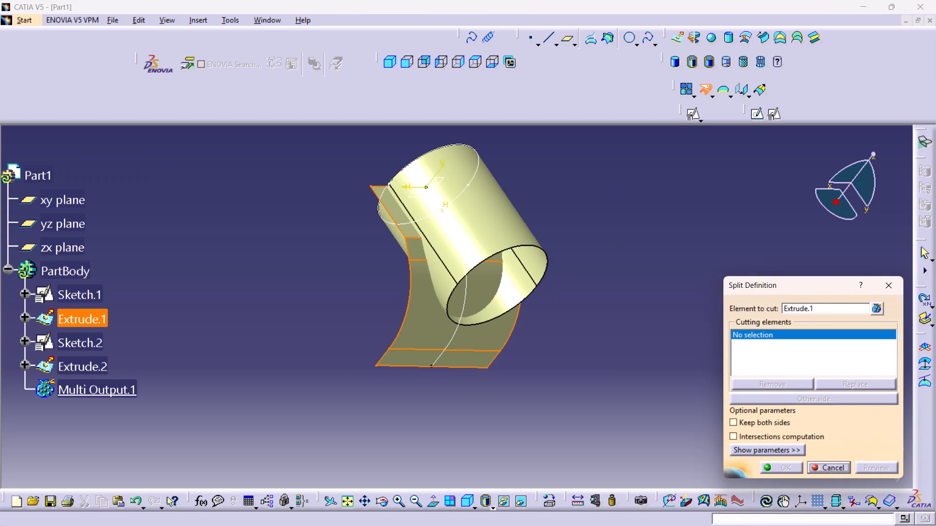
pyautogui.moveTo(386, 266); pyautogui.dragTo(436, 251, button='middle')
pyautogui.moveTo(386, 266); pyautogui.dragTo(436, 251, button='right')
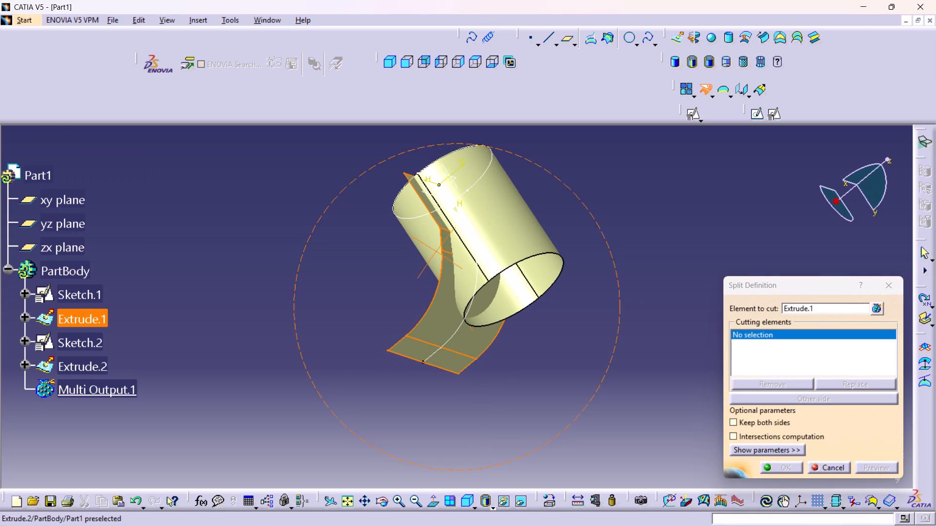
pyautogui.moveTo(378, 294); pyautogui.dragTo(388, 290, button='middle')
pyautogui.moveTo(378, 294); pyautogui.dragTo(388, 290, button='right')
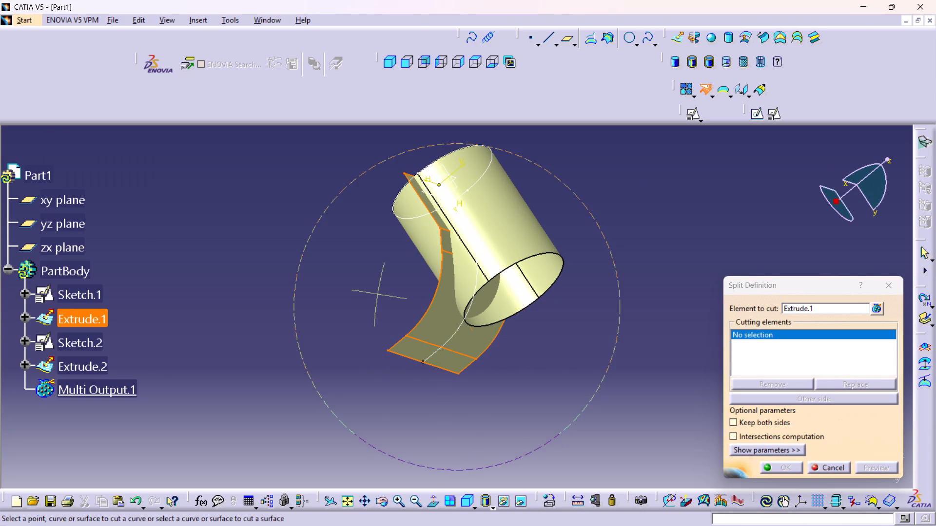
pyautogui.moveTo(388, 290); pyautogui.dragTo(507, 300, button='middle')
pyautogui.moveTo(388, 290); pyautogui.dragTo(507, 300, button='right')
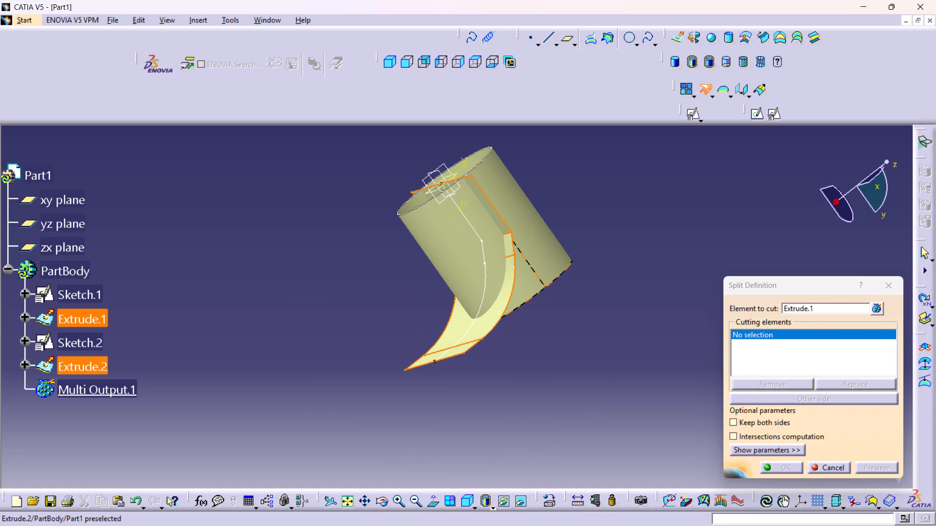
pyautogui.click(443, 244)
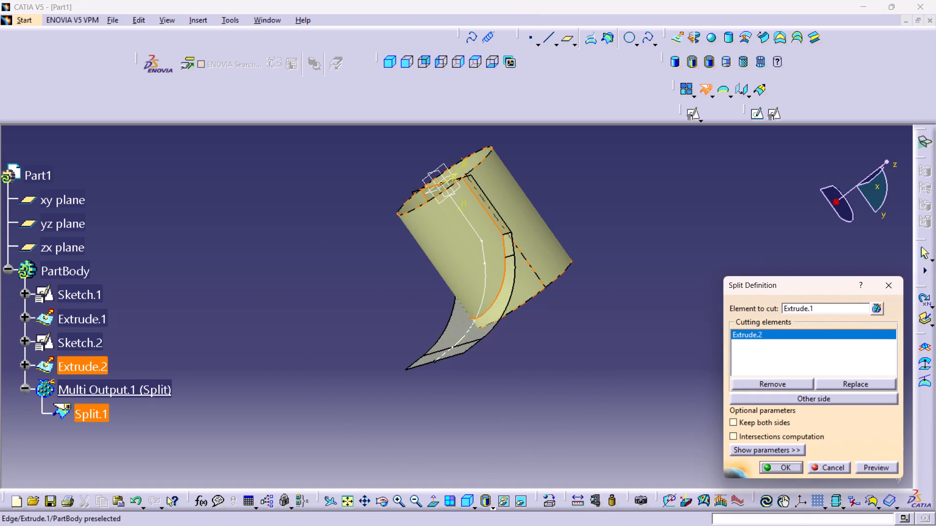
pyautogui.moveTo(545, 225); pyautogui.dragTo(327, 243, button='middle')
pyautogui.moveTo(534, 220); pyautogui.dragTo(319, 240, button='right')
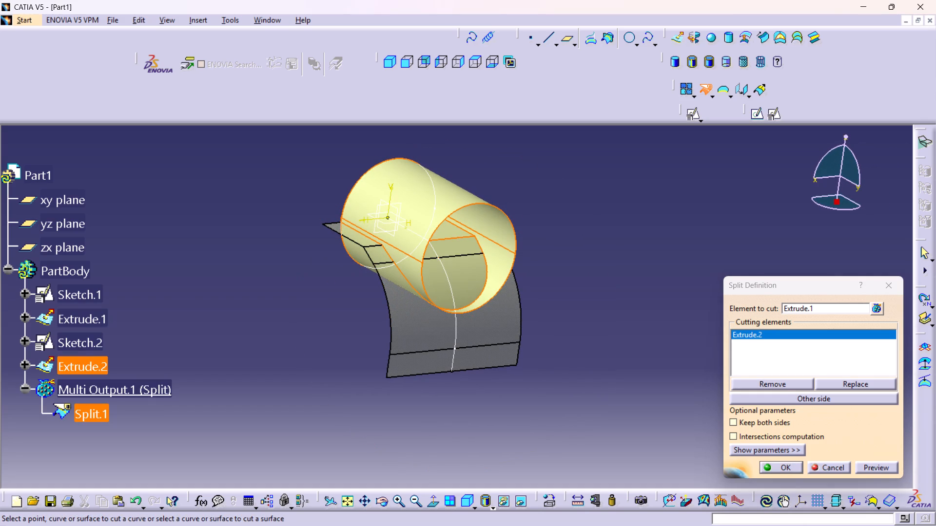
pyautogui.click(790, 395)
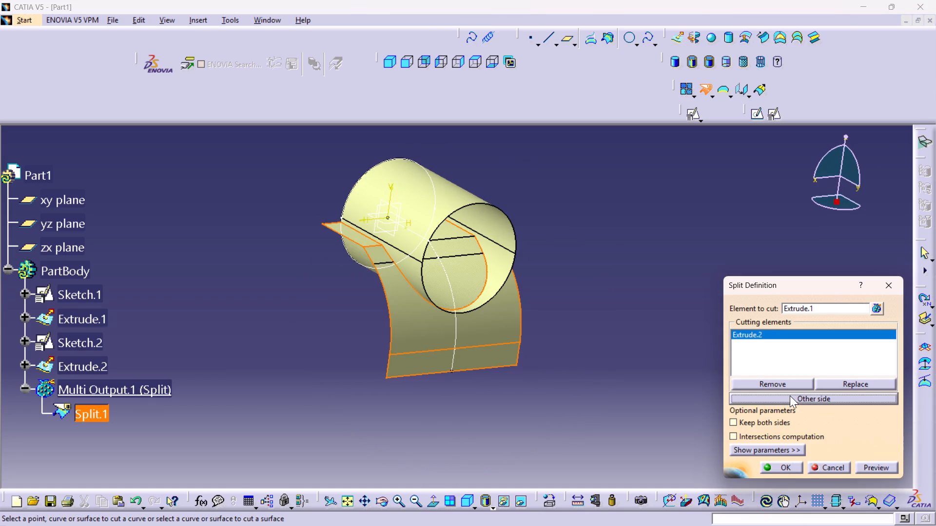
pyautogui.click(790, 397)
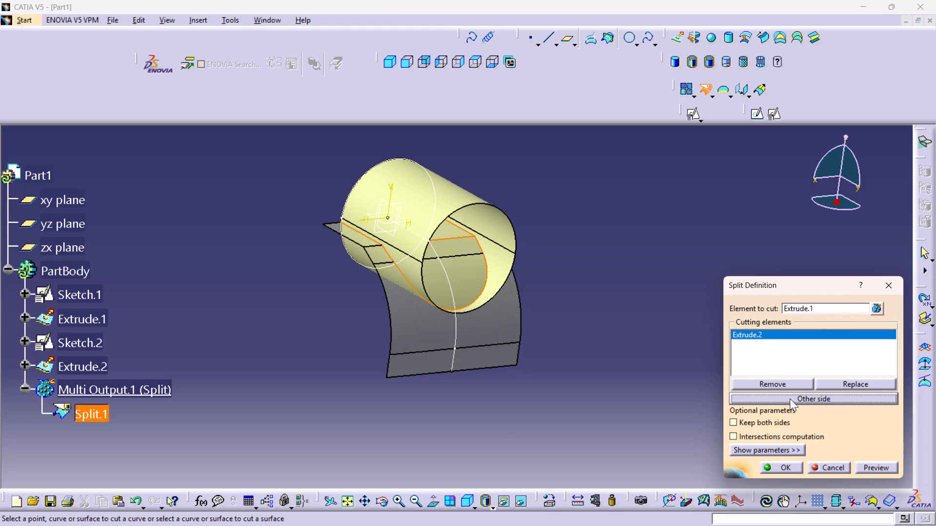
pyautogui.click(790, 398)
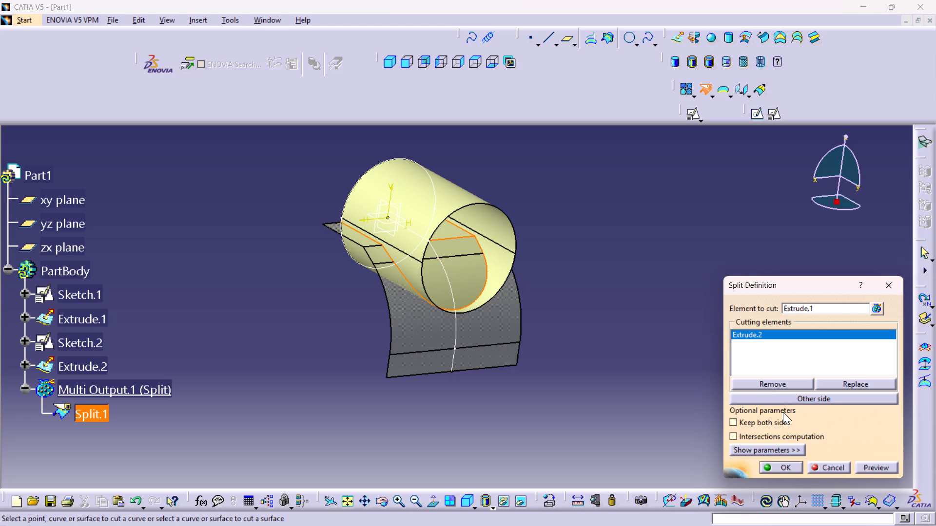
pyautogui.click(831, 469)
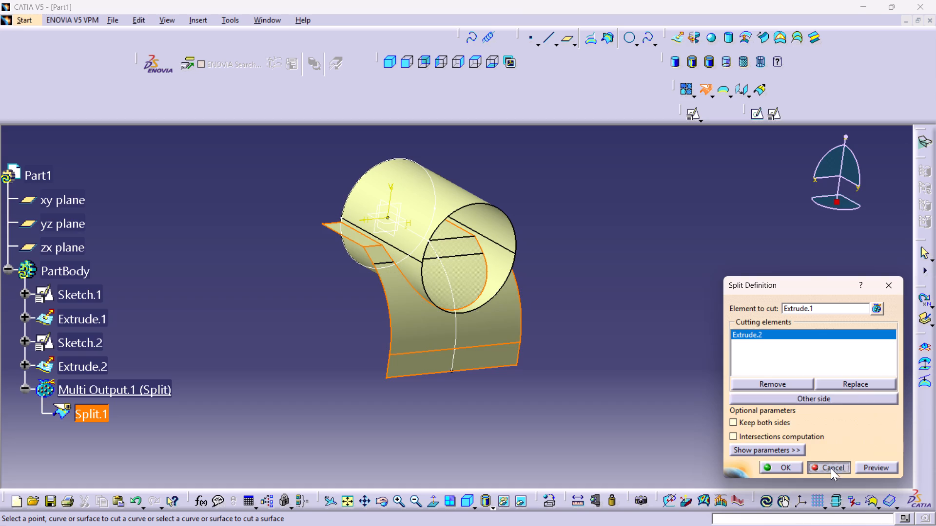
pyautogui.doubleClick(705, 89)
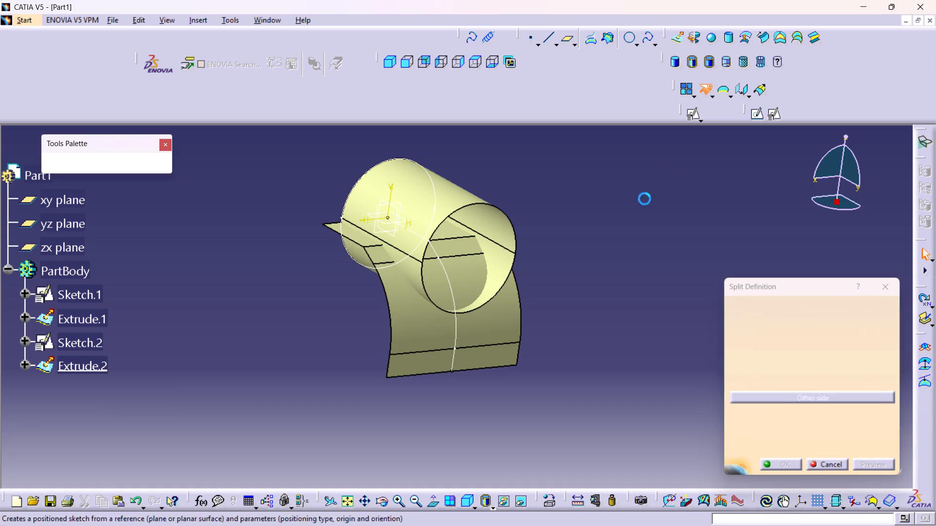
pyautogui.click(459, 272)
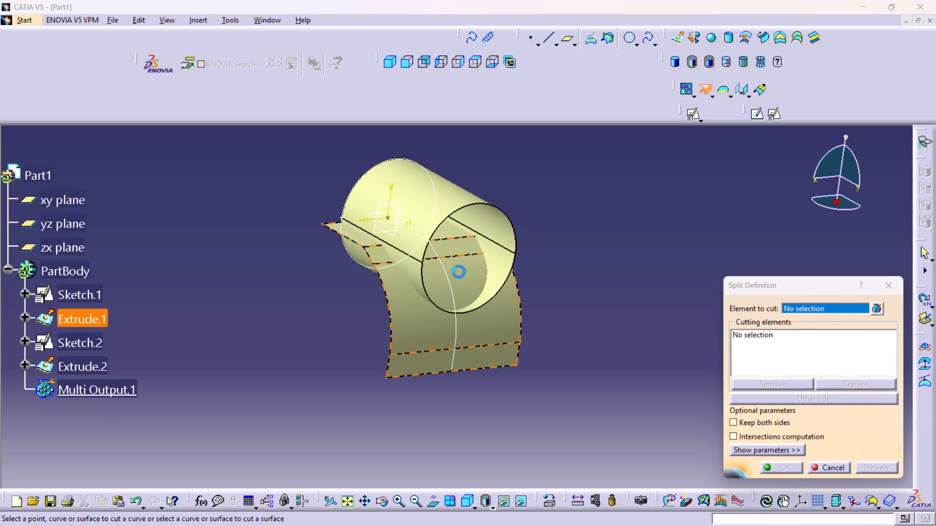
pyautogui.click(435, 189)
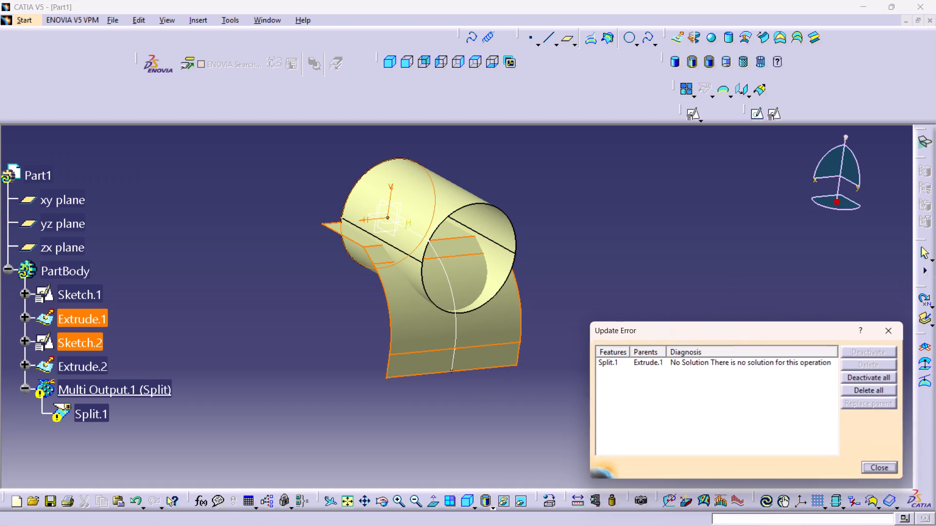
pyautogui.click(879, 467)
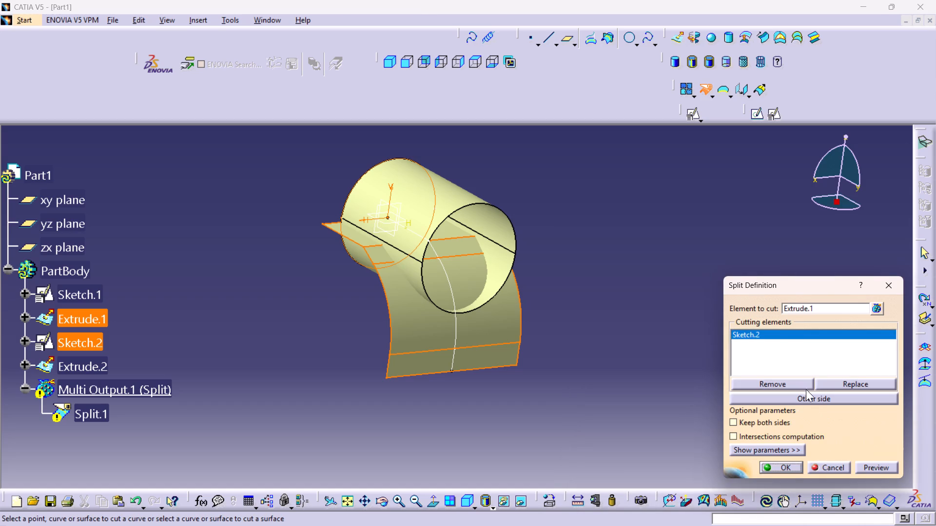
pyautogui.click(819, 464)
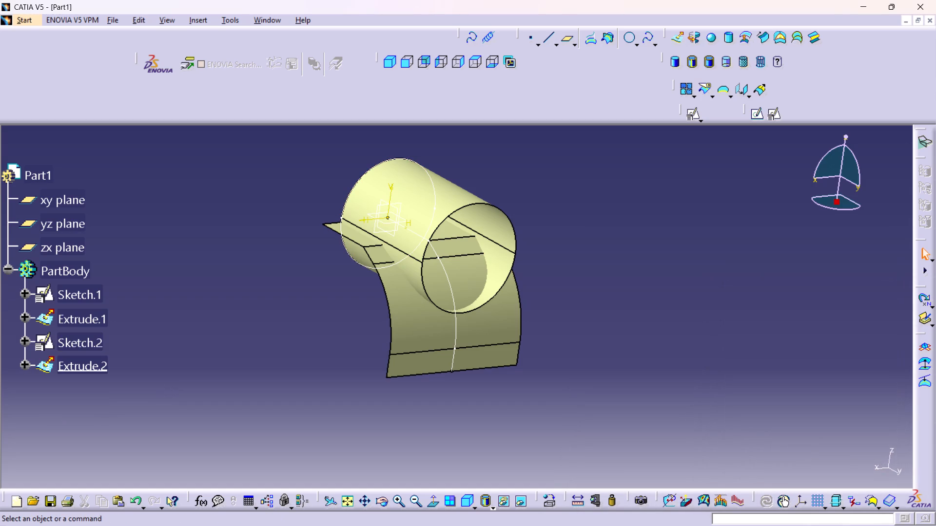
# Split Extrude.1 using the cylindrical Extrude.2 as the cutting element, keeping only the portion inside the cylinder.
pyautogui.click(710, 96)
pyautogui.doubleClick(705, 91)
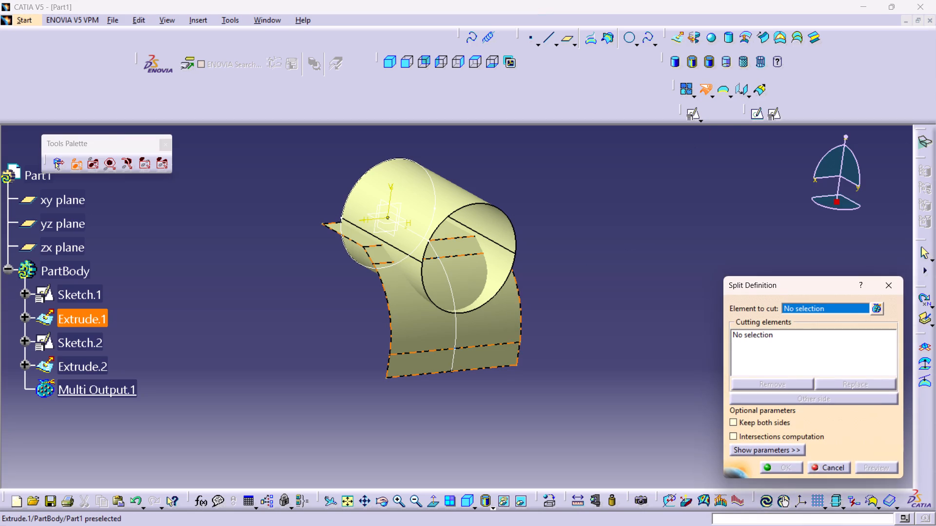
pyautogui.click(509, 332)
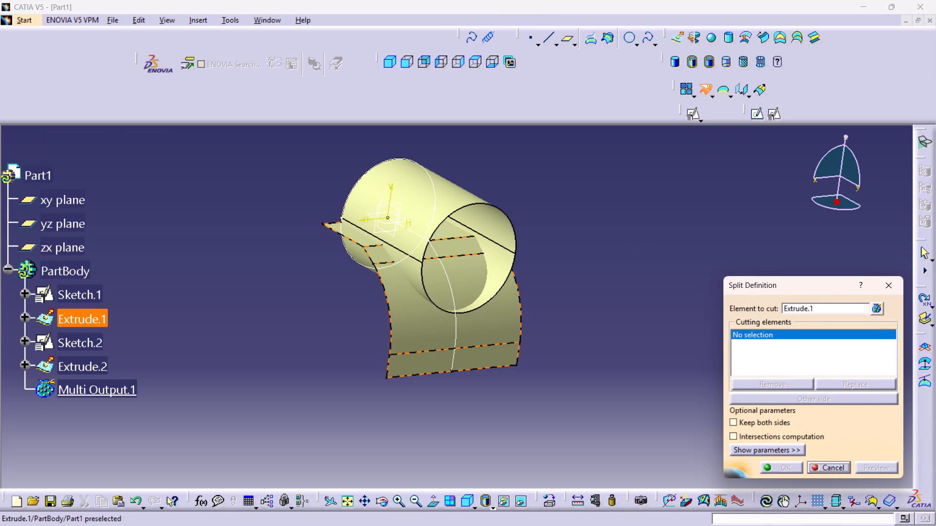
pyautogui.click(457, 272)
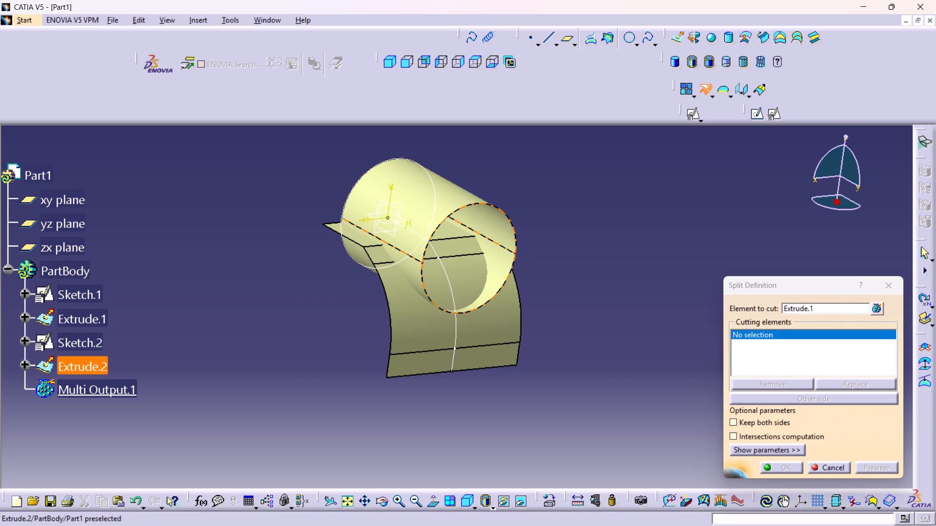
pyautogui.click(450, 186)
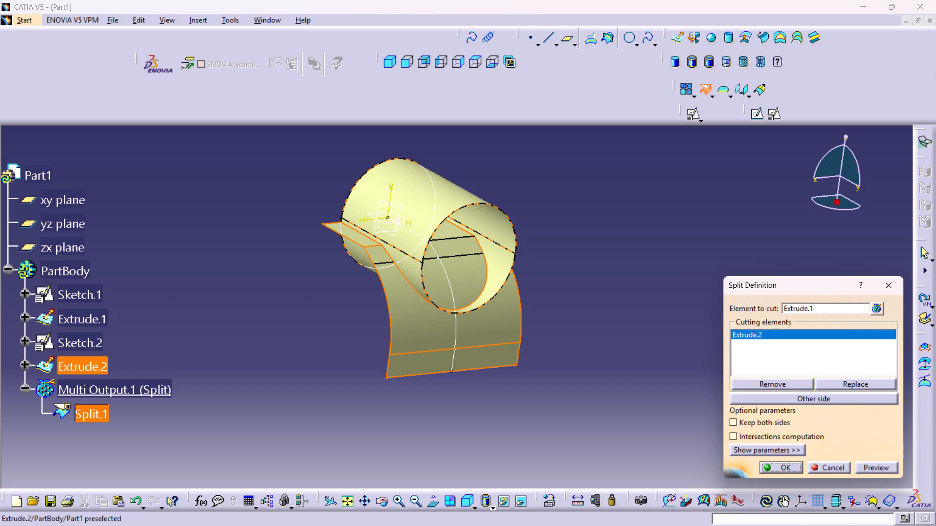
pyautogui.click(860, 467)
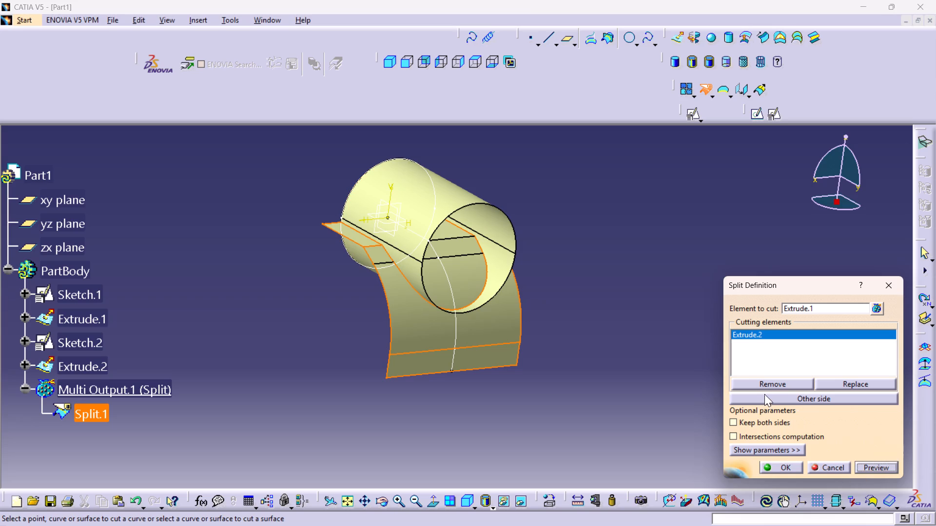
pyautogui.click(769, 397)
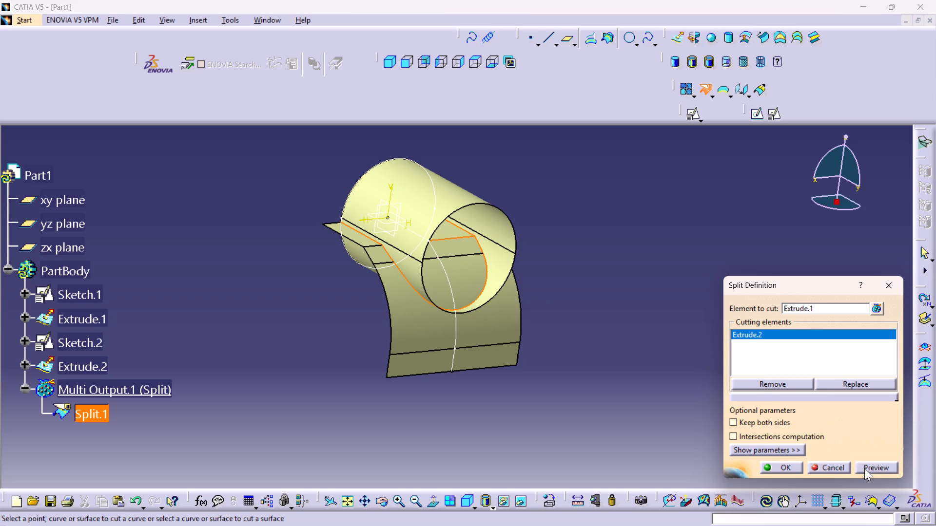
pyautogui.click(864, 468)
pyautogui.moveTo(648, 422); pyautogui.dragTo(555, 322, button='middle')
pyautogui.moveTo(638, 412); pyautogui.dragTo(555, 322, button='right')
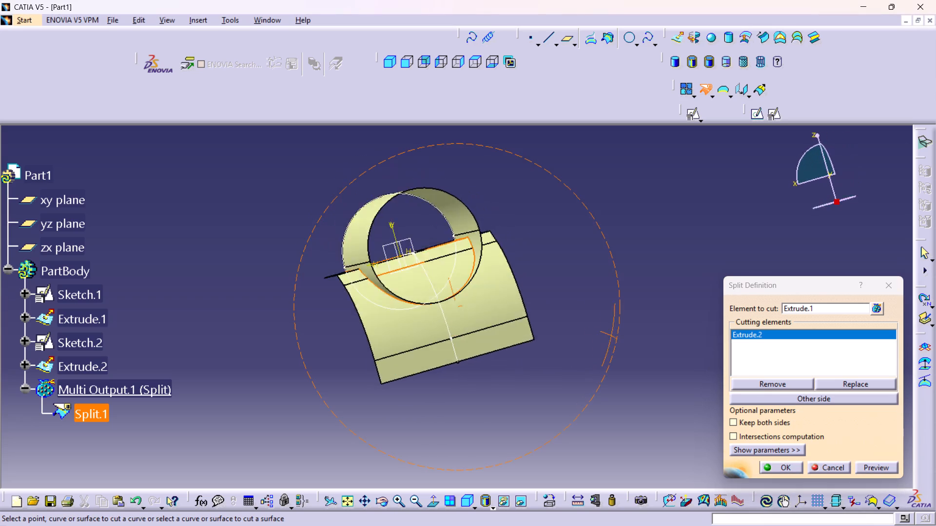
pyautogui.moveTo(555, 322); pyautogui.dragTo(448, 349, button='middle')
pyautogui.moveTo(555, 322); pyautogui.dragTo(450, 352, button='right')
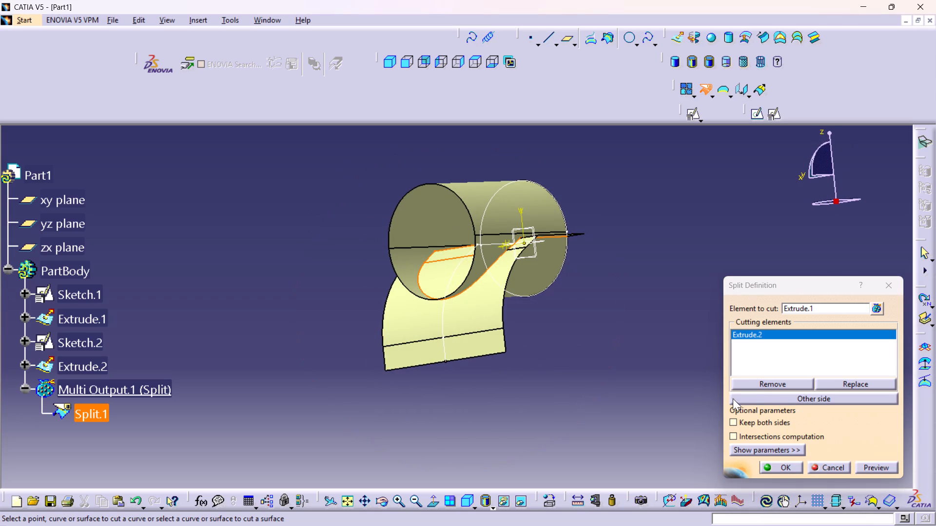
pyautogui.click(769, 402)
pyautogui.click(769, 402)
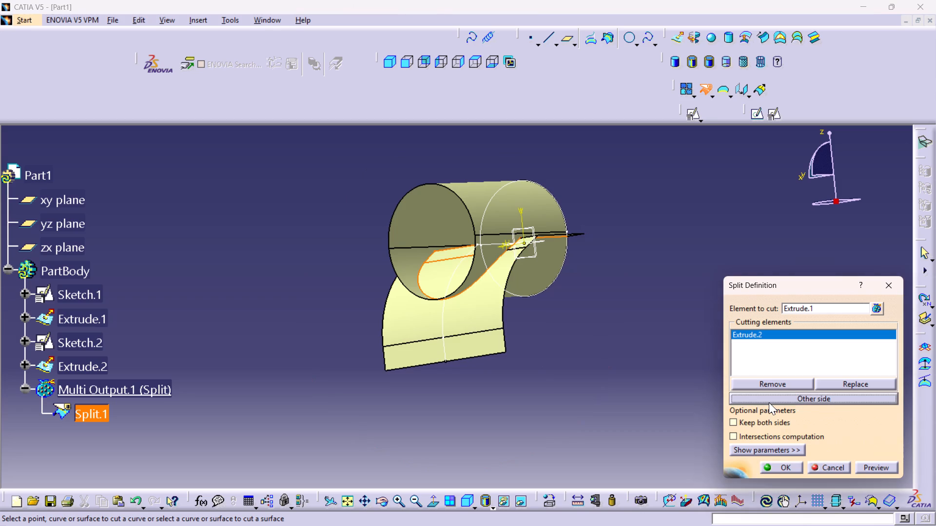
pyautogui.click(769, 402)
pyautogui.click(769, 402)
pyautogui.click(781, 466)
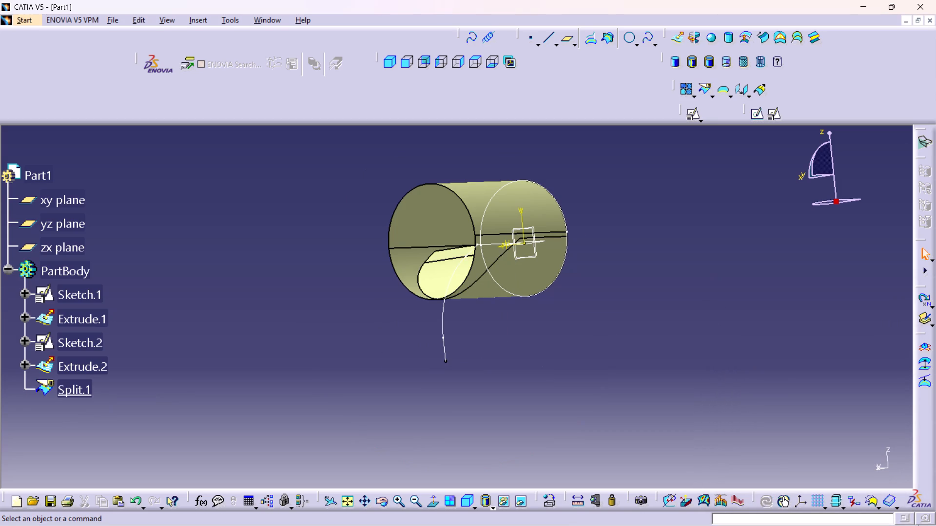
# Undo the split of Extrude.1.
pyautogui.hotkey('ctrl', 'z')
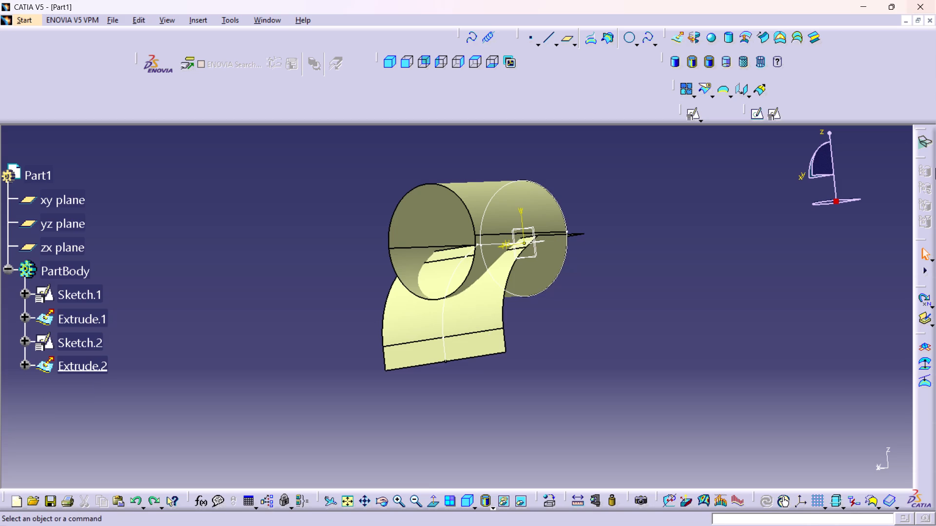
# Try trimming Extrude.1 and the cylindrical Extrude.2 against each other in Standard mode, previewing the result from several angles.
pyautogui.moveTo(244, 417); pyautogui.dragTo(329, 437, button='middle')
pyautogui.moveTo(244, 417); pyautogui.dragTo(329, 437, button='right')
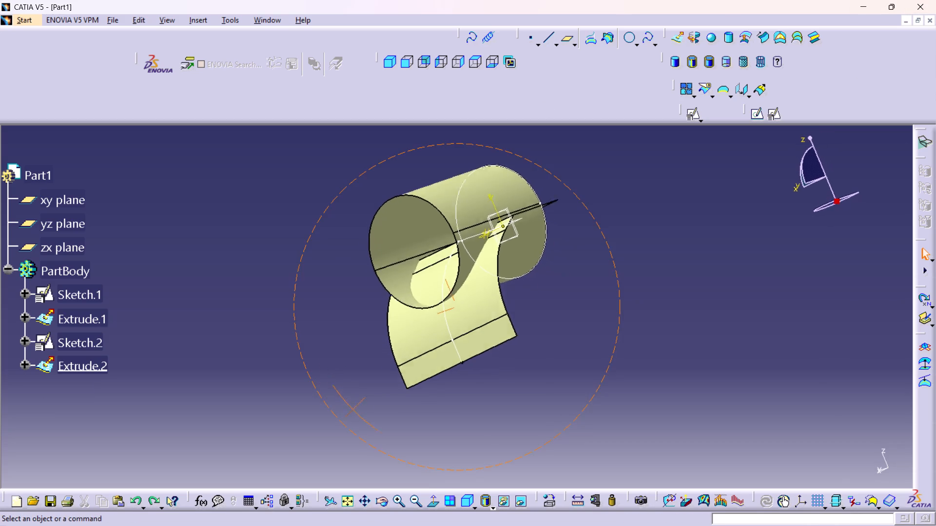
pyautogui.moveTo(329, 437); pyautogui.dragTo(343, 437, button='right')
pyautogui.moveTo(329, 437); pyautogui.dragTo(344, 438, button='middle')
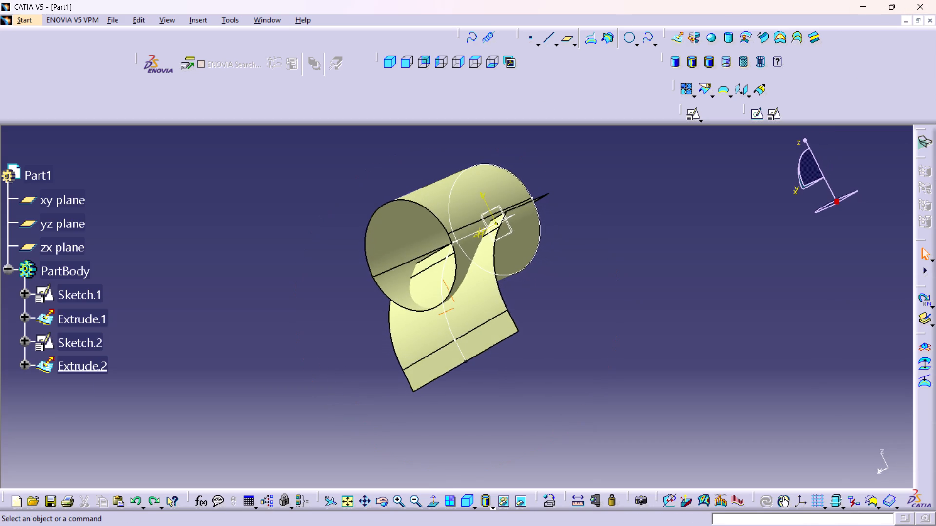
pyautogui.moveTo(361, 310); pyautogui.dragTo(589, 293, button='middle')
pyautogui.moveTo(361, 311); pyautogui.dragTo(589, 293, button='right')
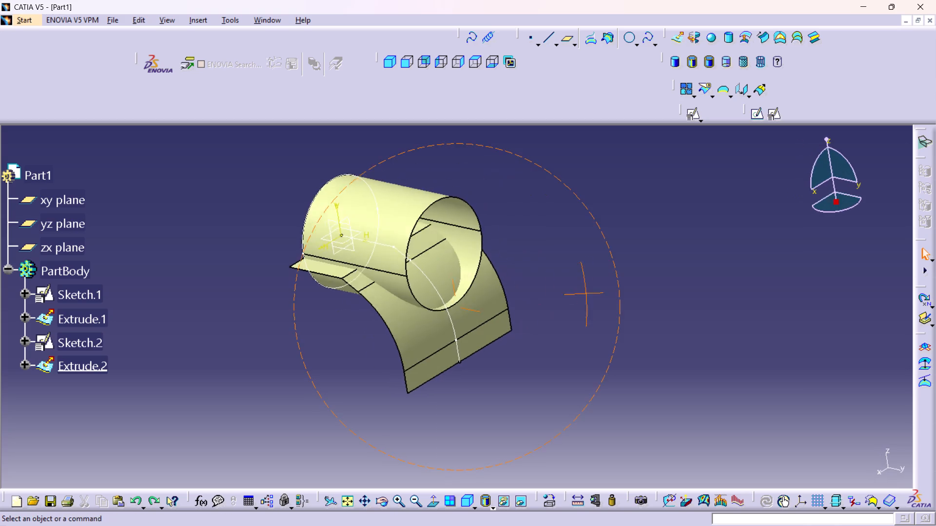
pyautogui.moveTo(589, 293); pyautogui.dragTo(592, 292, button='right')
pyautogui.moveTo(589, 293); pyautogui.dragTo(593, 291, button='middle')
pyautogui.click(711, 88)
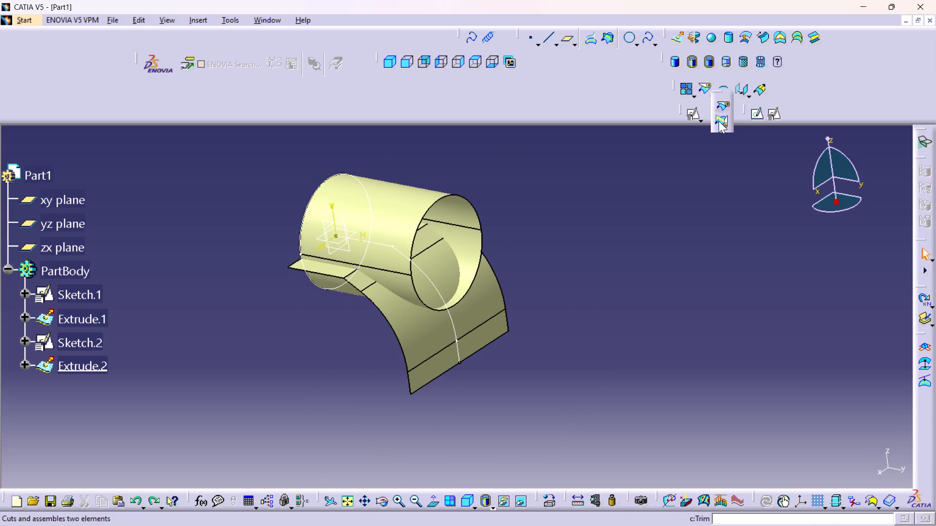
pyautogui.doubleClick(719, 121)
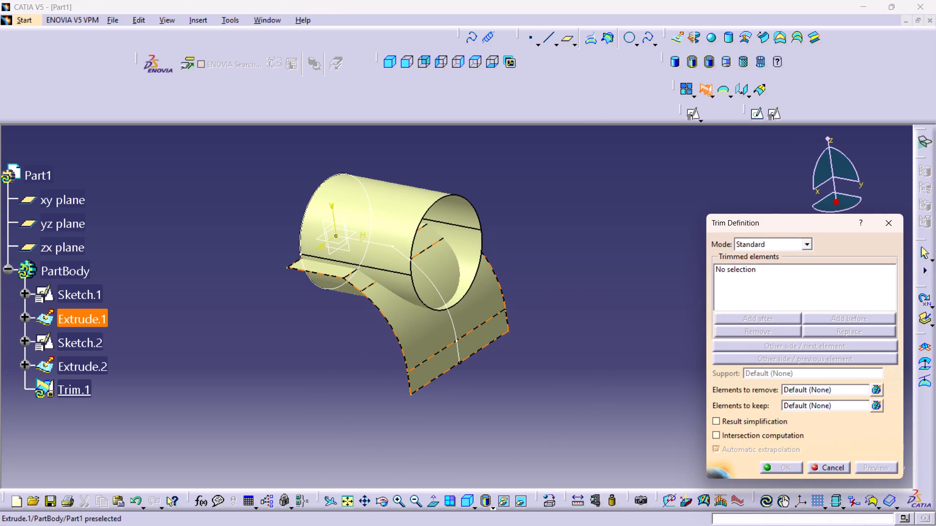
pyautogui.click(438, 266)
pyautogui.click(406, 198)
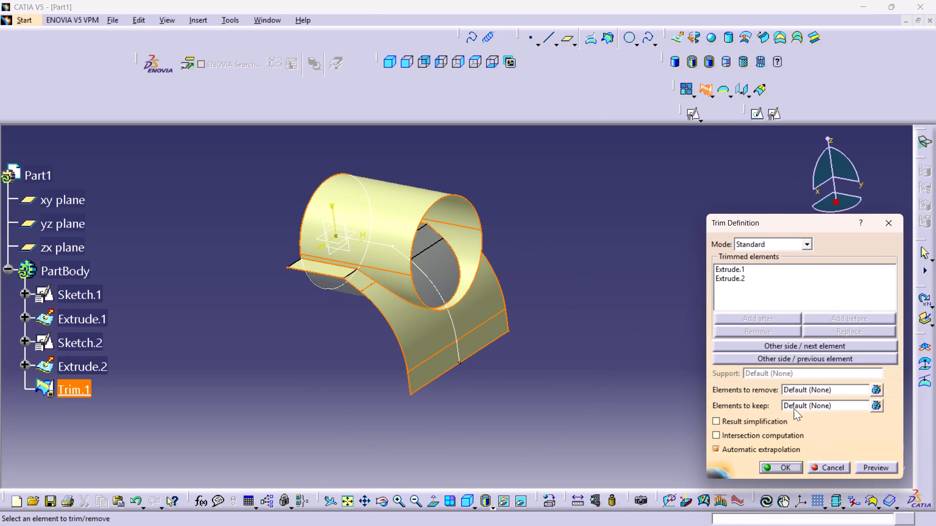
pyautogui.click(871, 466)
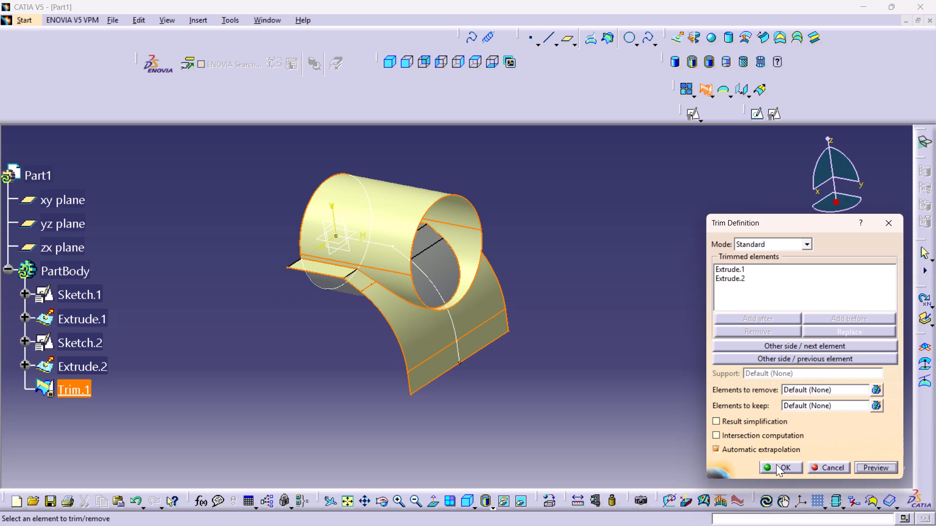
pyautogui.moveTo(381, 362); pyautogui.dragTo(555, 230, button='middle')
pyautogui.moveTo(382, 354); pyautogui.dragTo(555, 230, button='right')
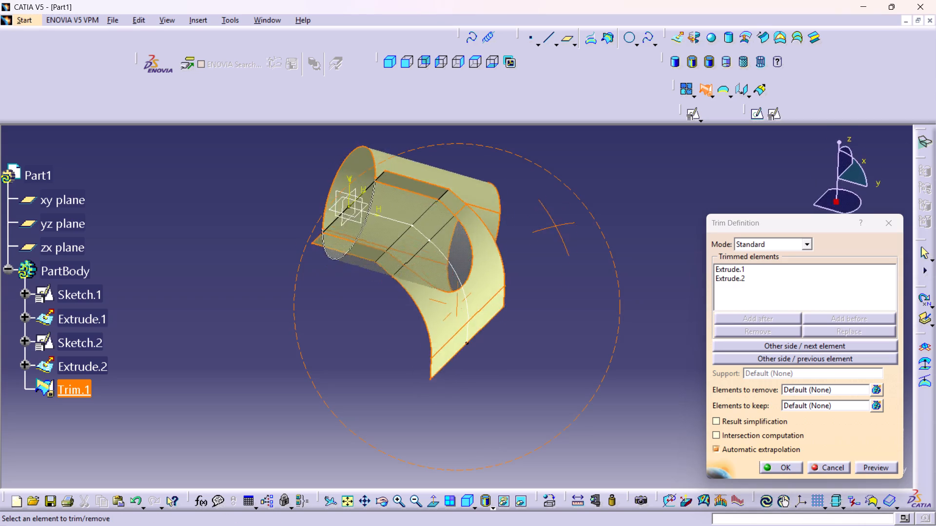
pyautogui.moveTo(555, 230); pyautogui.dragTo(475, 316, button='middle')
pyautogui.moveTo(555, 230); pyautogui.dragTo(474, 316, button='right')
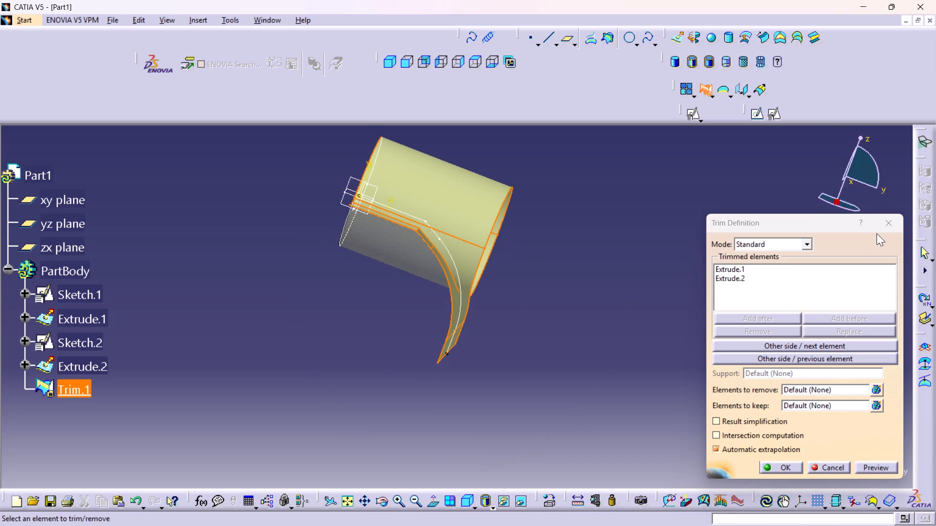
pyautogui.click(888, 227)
# Split Extrude.1 using the cylindrical Extrude.2 as the cutting element, keeping the portion outside the cylinder.
pyautogui.moveTo(508, 338); pyautogui.dragTo(500, 338, button='middle')
pyautogui.moveTo(505, 338); pyautogui.dragTo(500, 338, button='right')
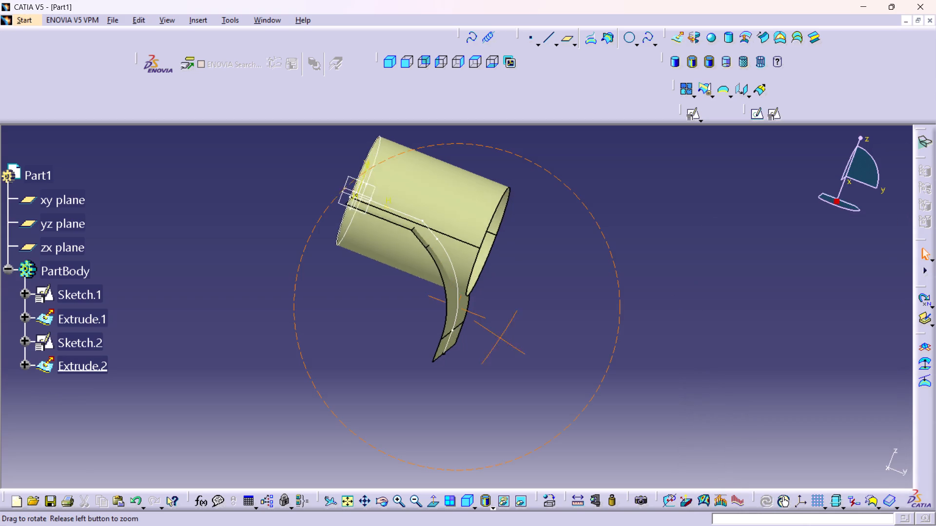
pyautogui.moveTo(500, 338); pyautogui.dragTo(402, 328, button='middle')
pyautogui.moveTo(500, 338); pyautogui.dragTo(402, 328, button='right')
pyautogui.moveTo(414, 299); pyautogui.dragTo(385, 328, button='middle')
pyautogui.moveTo(414, 298); pyautogui.dragTo(385, 328, button='right')
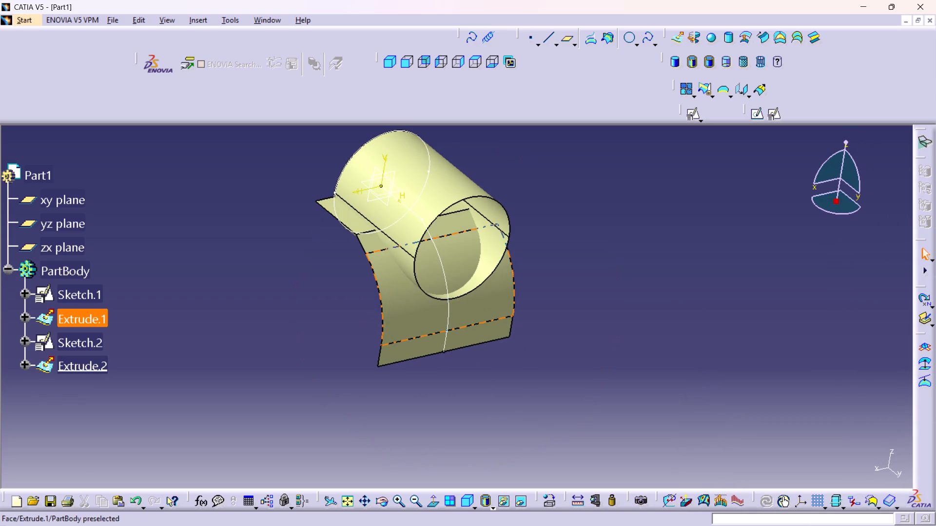
pyautogui.moveTo(602, 225); pyautogui.dragTo(611, 255, button='middle')
pyautogui.moveTo(597, 255); pyautogui.dragTo(597, 222, button='middle')
pyautogui.moveTo(597, 255); pyautogui.dragTo(597, 222, button='right')
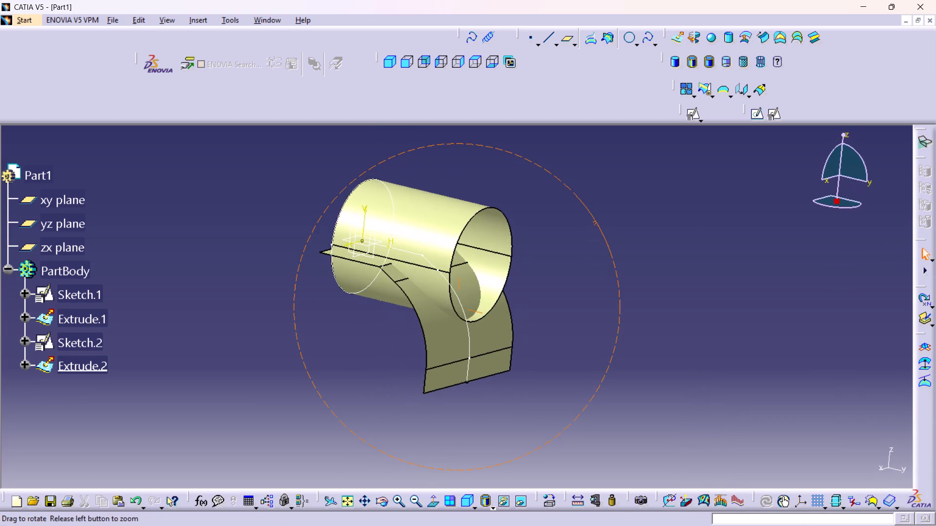
pyautogui.moveTo(597, 222); pyautogui.dragTo(587, 237, button='middle')
pyautogui.moveTo(597, 222); pyautogui.dragTo(587, 237, button='right')
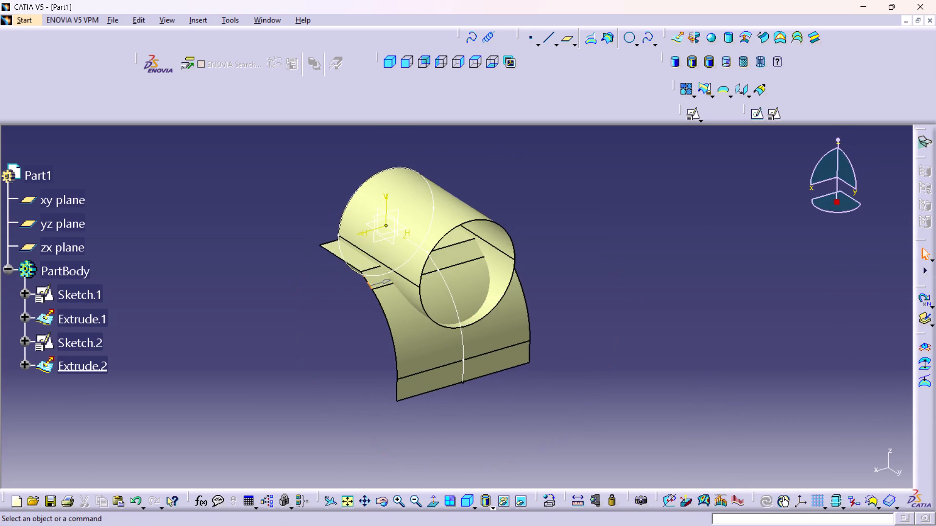
pyautogui.moveTo(346, 294); pyautogui.dragTo(359, 320, button='middle')
pyautogui.moveTo(346, 294); pyautogui.dragTo(359, 320, button='right')
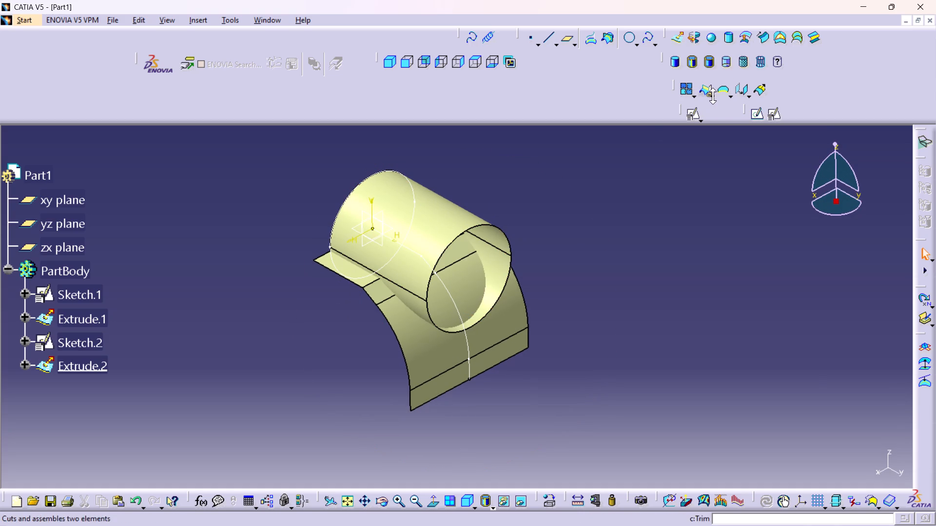
pyautogui.click(713, 96)
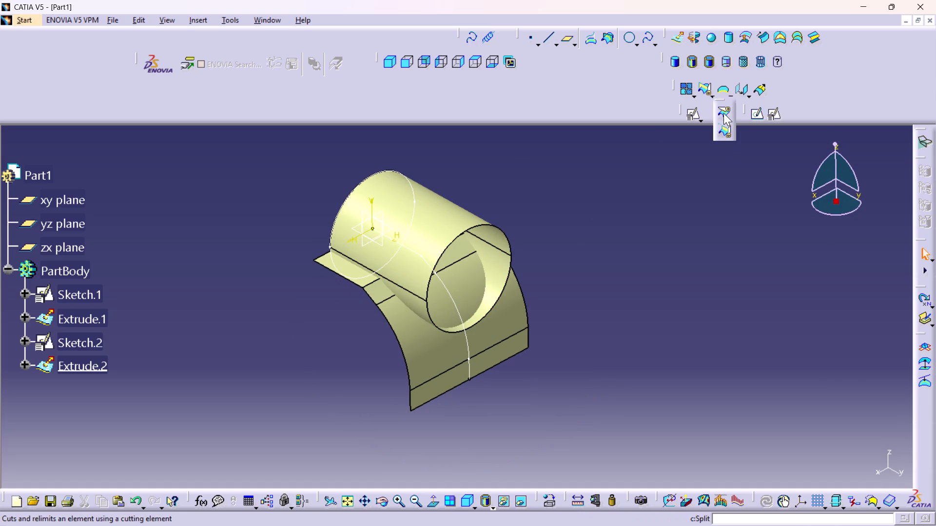
pyautogui.doubleClick(723, 113)
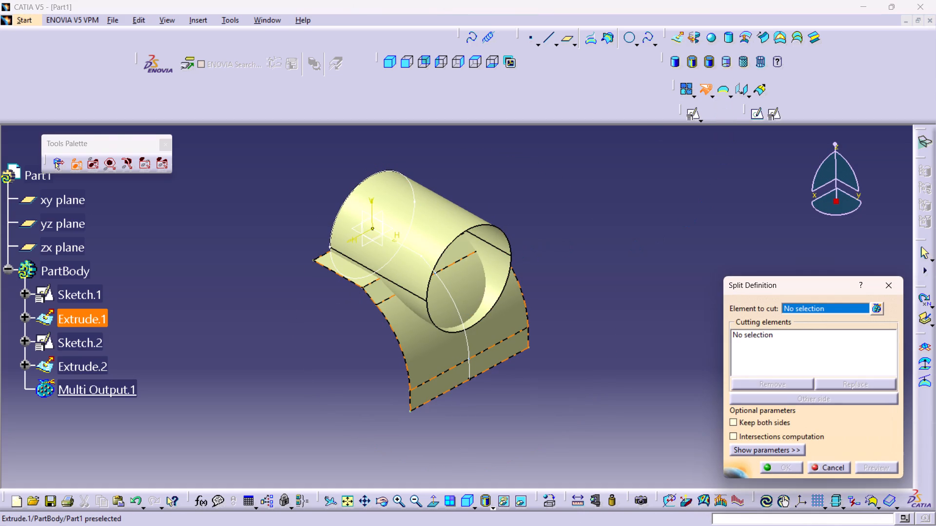
pyautogui.click(461, 270)
pyautogui.click(439, 208)
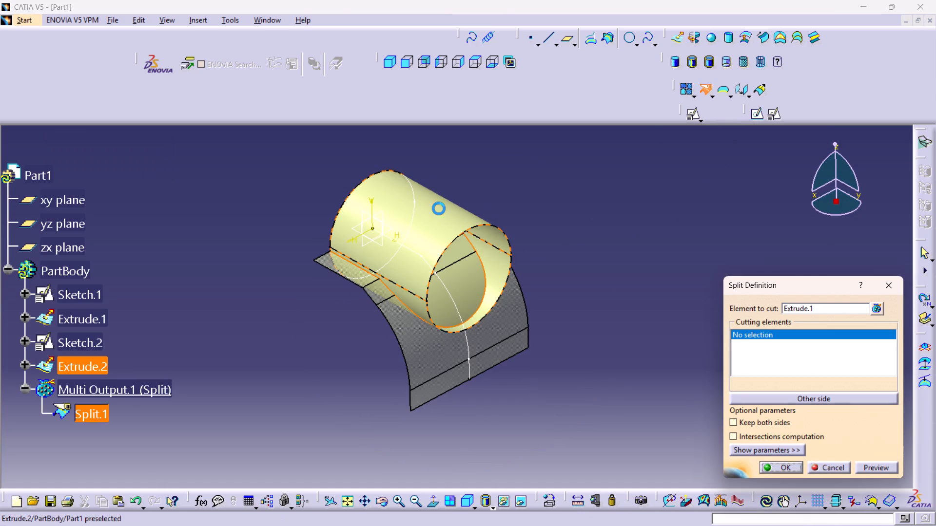
pyautogui.click(815, 395)
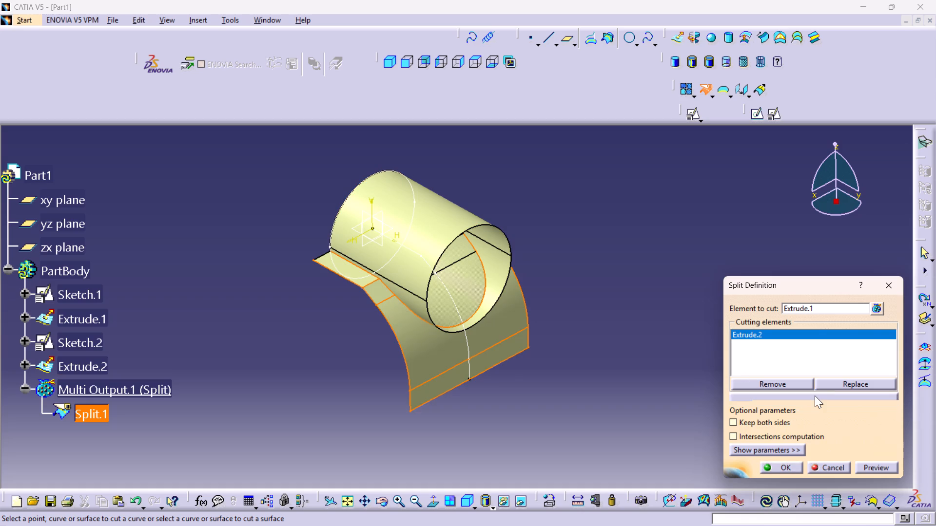
pyautogui.scroll(1, 467, 372)
pyautogui.moveTo(467, 372); pyautogui.dragTo(381, 317, button='middle')
pyautogui.moveTo(448, 370); pyautogui.dragTo(381, 317, button='right')
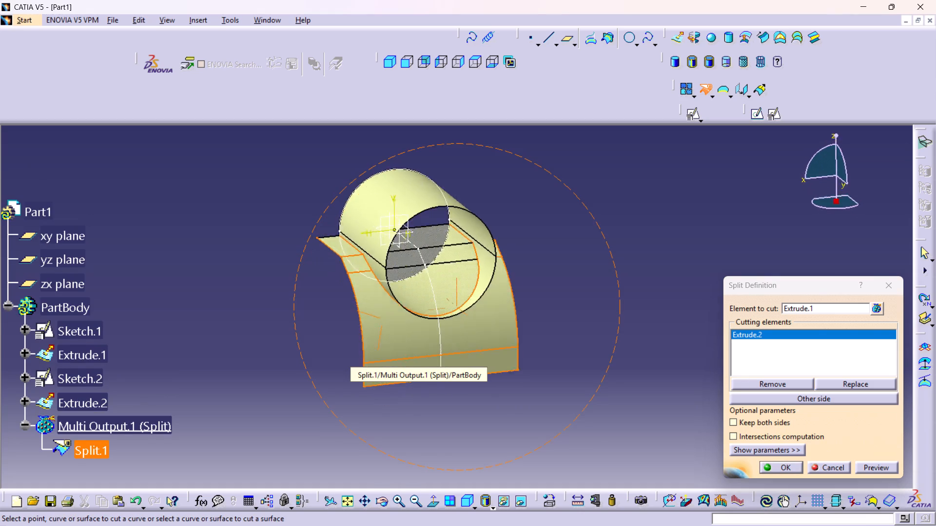
pyautogui.moveTo(381, 317); pyautogui.dragTo(426, 344, button='middle')
pyautogui.moveTo(381, 317); pyautogui.dragTo(426, 344, button='right')
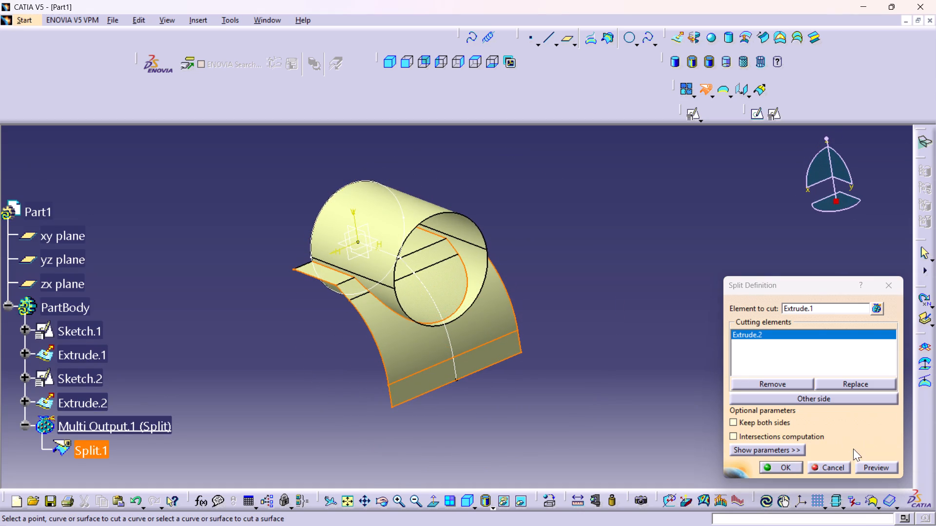
pyautogui.click(780, 464)
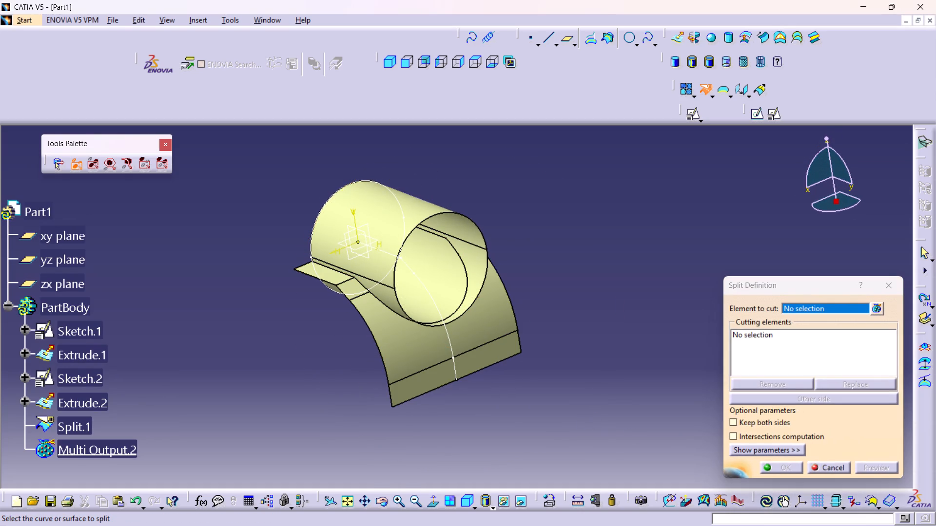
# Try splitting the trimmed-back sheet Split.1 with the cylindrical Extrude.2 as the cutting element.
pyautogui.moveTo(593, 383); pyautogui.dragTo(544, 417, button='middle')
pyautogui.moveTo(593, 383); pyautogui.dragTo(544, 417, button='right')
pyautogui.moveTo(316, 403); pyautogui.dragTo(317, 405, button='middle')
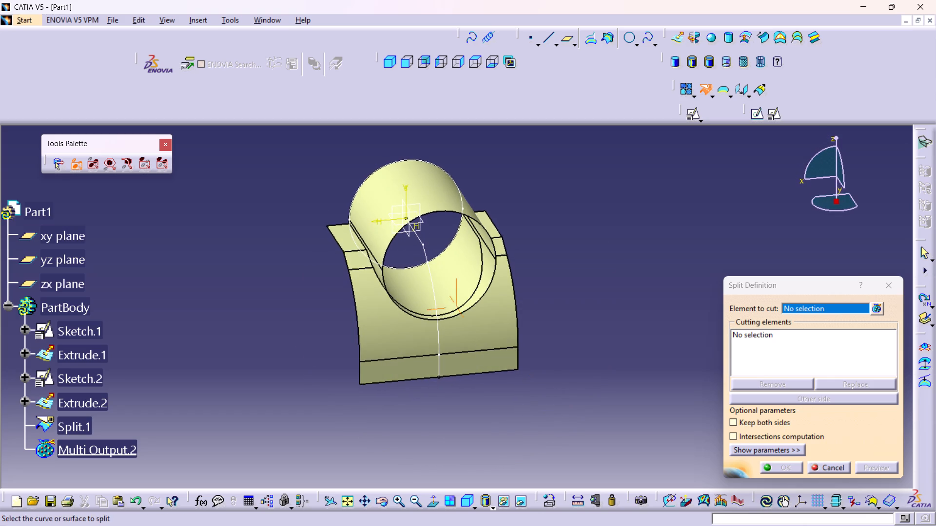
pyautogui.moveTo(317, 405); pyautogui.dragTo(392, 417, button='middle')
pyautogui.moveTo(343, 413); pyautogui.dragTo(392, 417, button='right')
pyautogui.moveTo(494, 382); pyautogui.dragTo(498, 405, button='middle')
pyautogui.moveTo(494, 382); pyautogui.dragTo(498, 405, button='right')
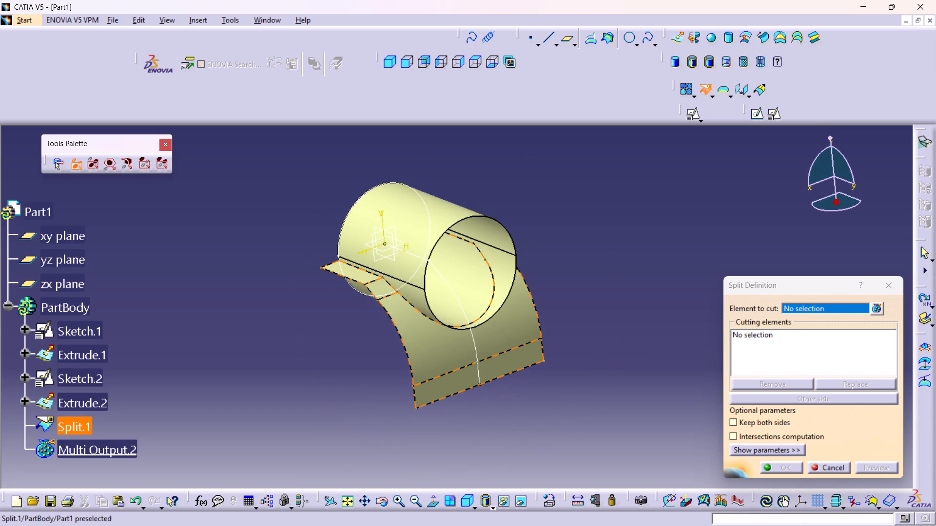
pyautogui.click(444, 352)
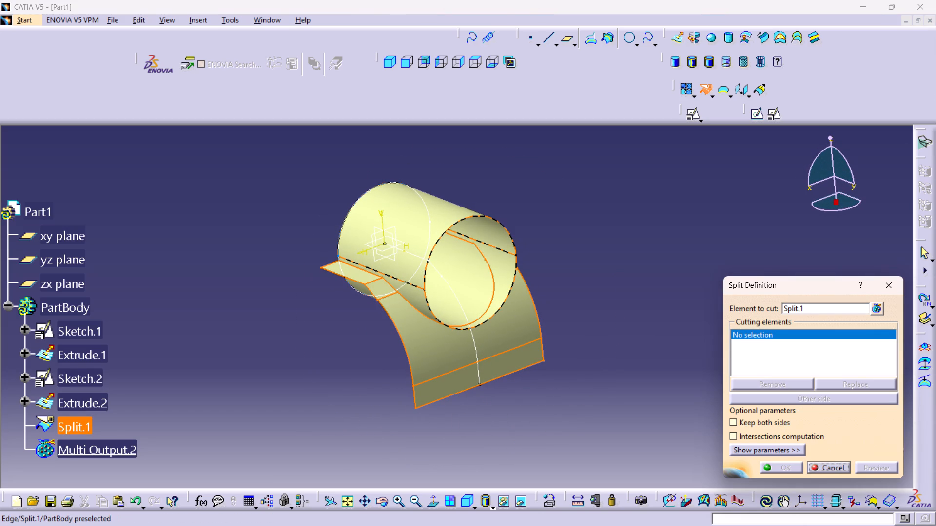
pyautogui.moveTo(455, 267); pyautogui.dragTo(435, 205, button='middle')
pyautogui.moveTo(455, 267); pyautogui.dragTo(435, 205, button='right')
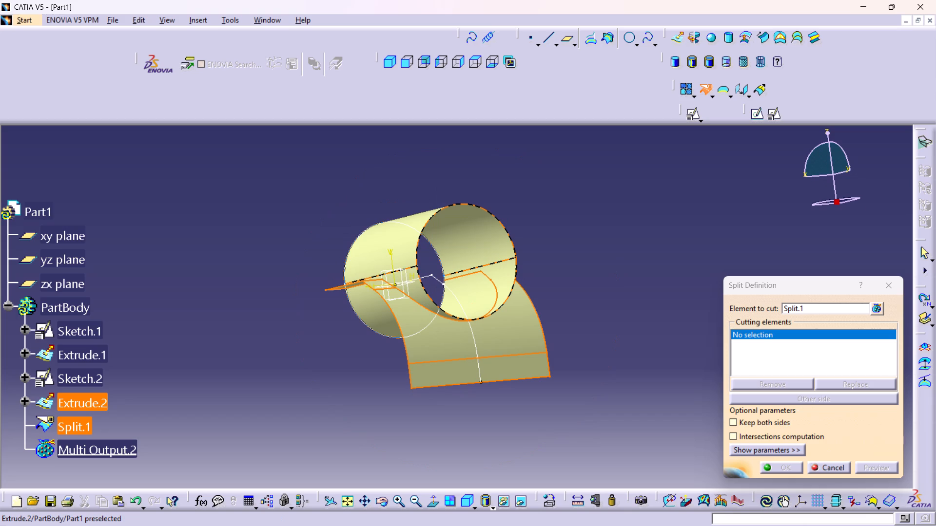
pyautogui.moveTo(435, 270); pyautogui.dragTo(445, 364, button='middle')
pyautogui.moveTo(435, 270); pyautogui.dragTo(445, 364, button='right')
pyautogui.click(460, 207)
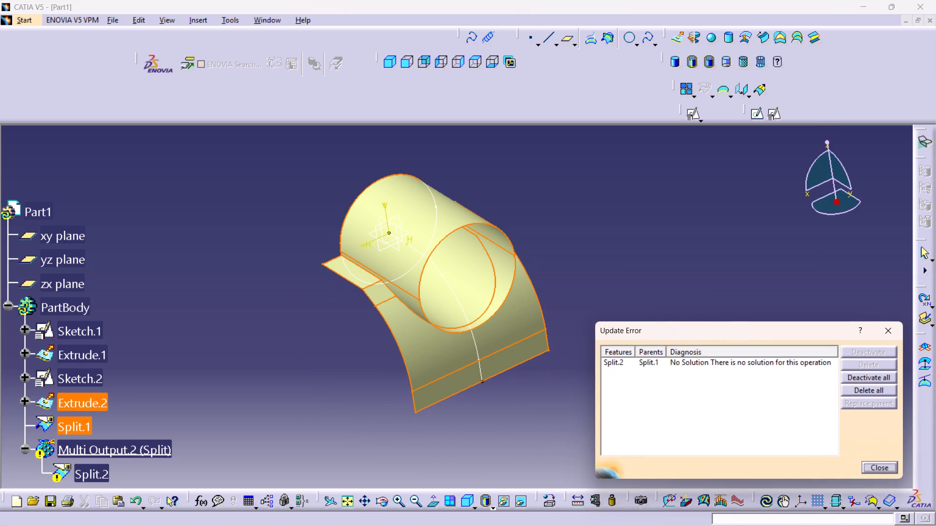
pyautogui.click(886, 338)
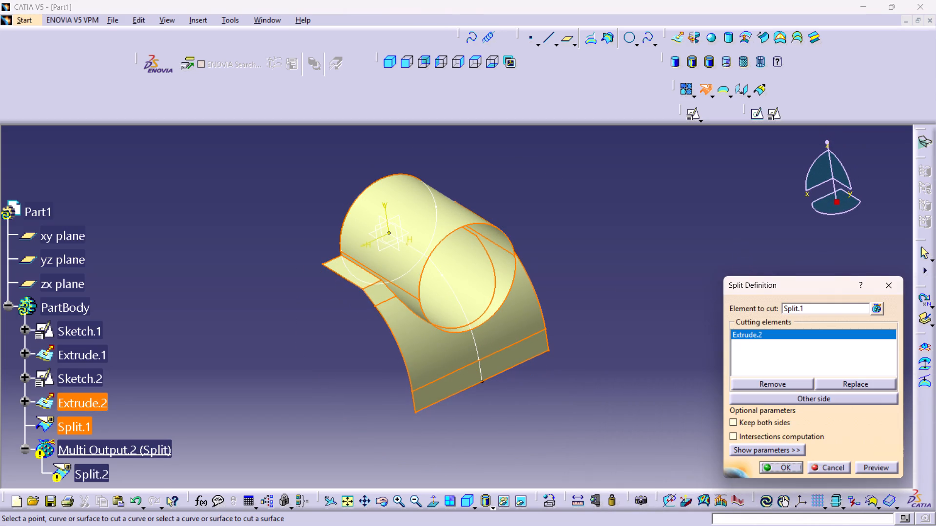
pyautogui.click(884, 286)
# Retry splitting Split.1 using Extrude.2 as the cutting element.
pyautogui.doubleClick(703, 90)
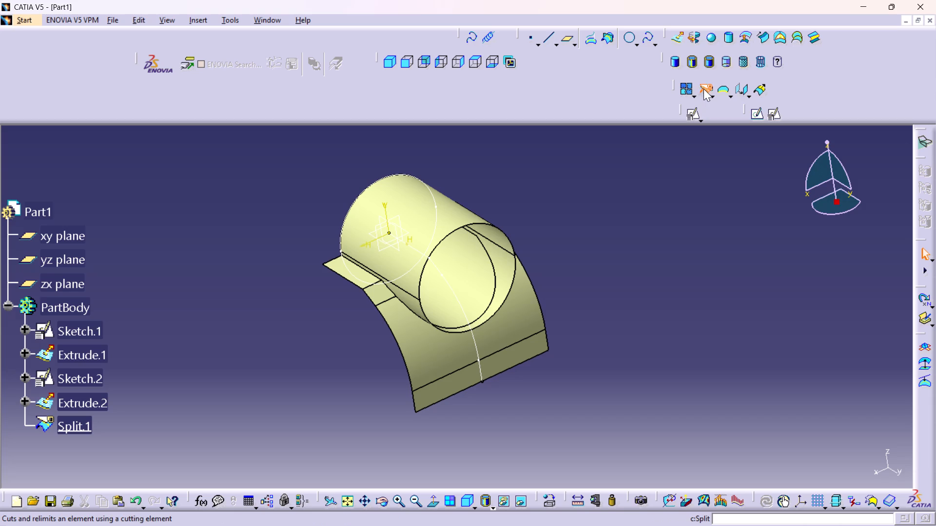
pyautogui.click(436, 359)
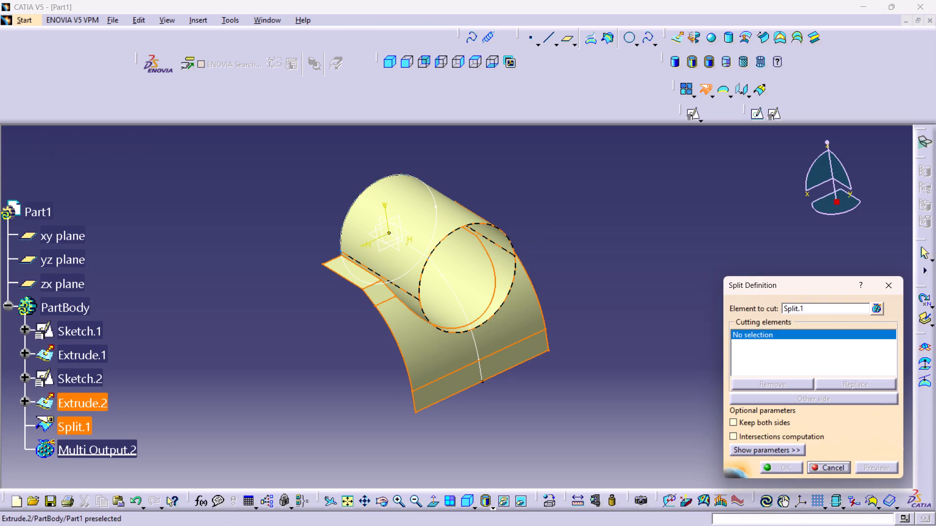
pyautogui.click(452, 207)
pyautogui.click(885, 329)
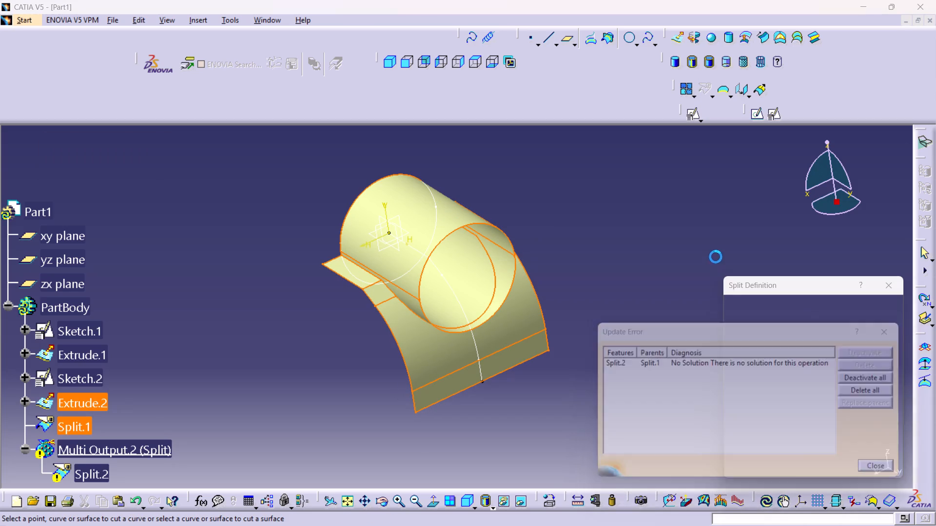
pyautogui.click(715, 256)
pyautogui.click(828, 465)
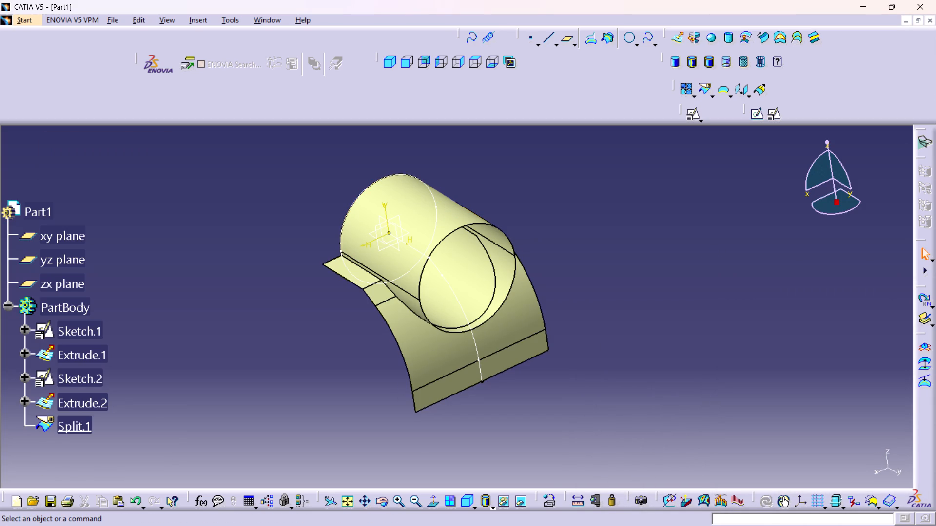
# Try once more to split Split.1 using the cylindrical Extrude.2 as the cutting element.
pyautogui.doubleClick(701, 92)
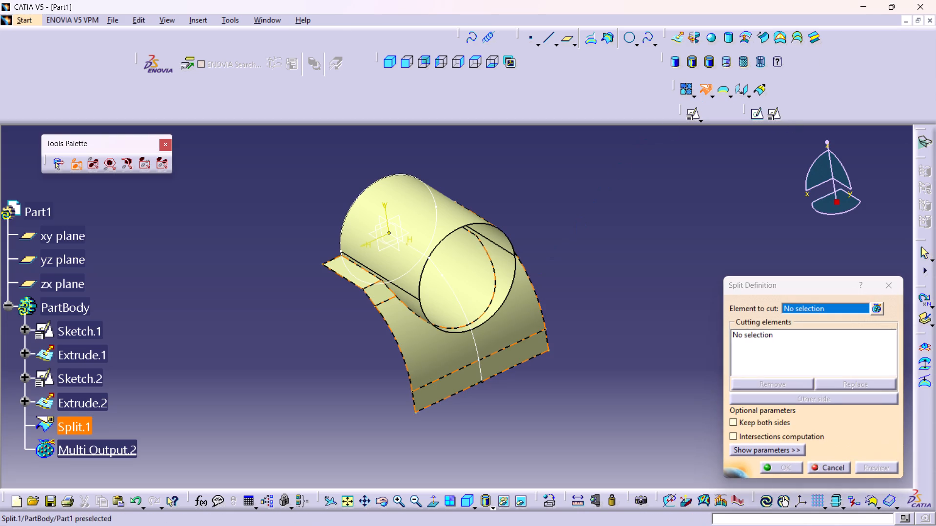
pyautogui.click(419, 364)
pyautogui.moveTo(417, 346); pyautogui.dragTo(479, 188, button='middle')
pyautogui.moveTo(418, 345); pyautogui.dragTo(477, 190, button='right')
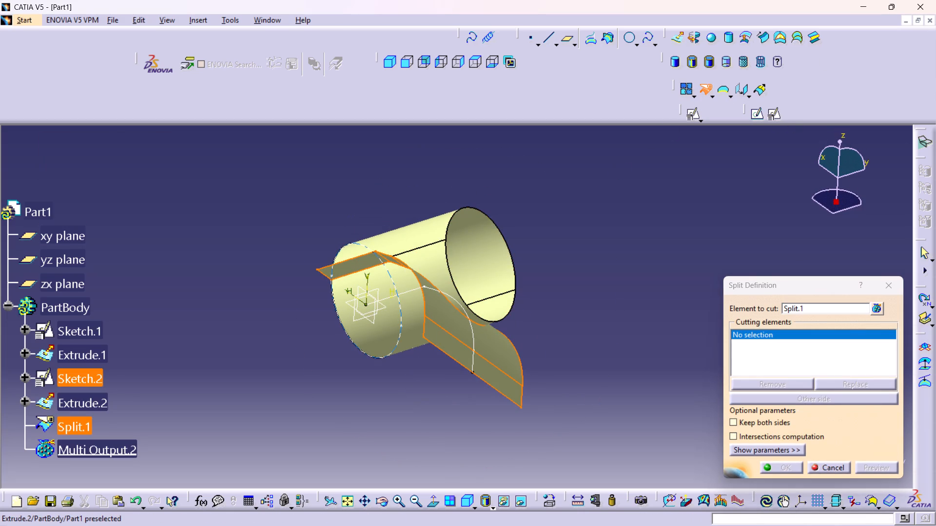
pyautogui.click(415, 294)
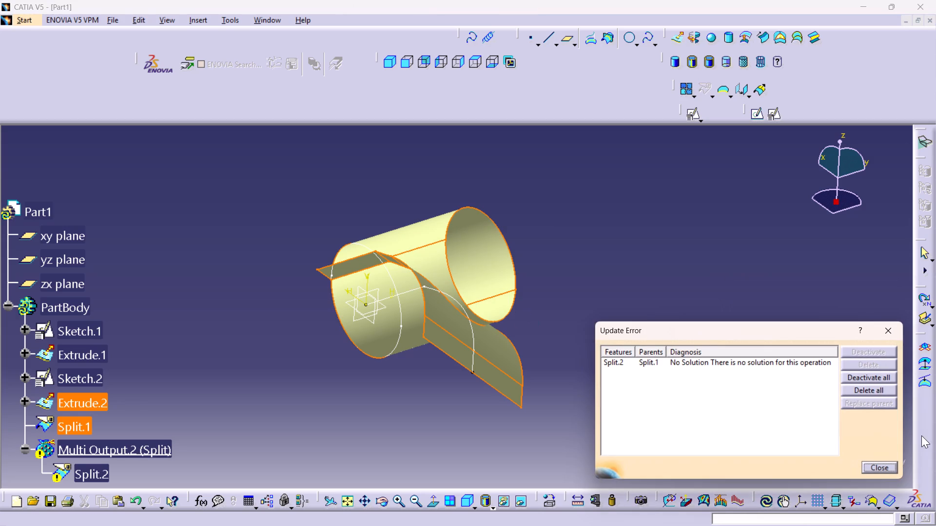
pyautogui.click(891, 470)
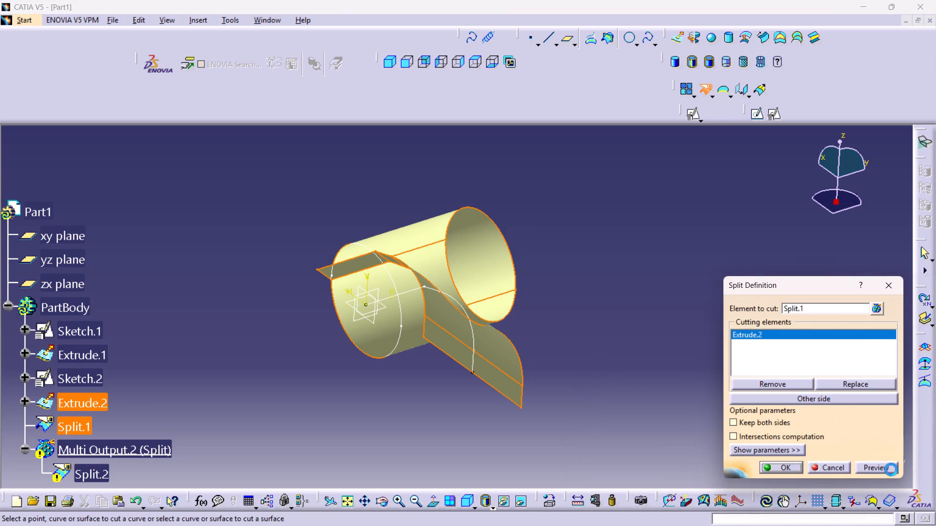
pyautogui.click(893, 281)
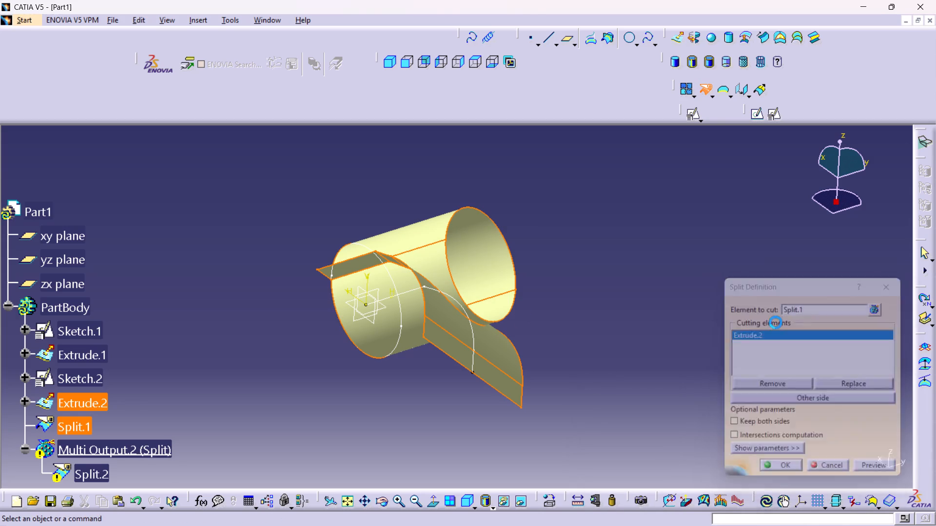
# Split the cylindrical Extrude.2 using Split.1 as the cutting element, keeping the lower trough portion that fits the sheet's cutout.
pyautogui.moveTo(649, 319); pyautogui.dragTo(588, 438, button='middle')
pyautogui.moveTo(643, 322); pyautogui.dragTo(590, 440, button='right')
pyautogui.moveTo(441, 299); pyautogui.dragTo(345, 420, button='middle')
pyautogui.moveTo(429, 304); pyautogui.dragTo(345, 420, button='right')
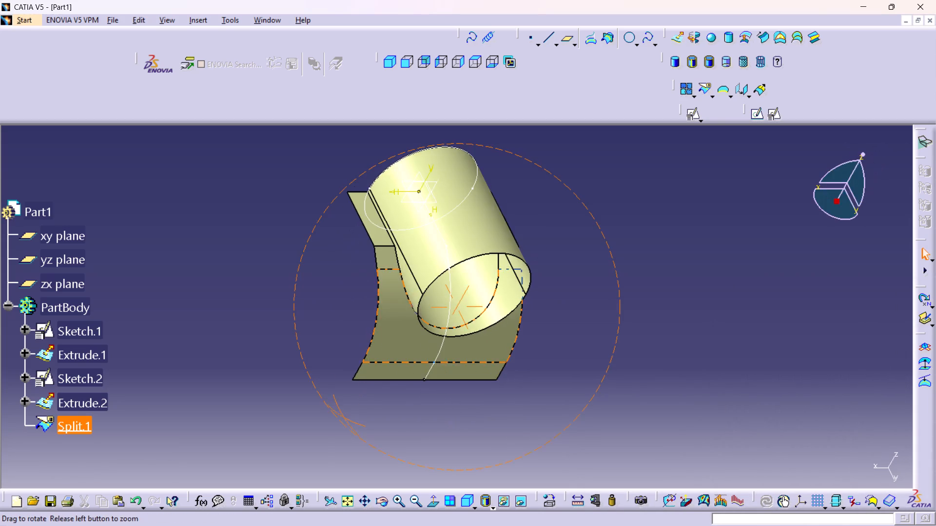
pyautogui.moveTo(345, 420); pyautogui.dragTo(344, 420, button='right')
pyautogui.moveTo(345, 420); pyautogui.dragTo(344, 420, button='middle')
pyautogui.doubleClick(707, 86)
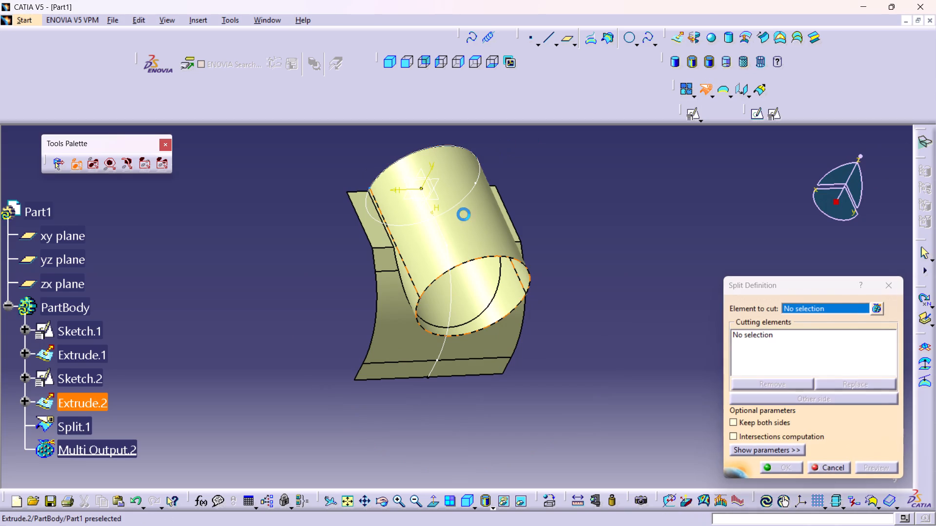
pyautogui.click(470, 228)
pyautogui.click(395, 324)
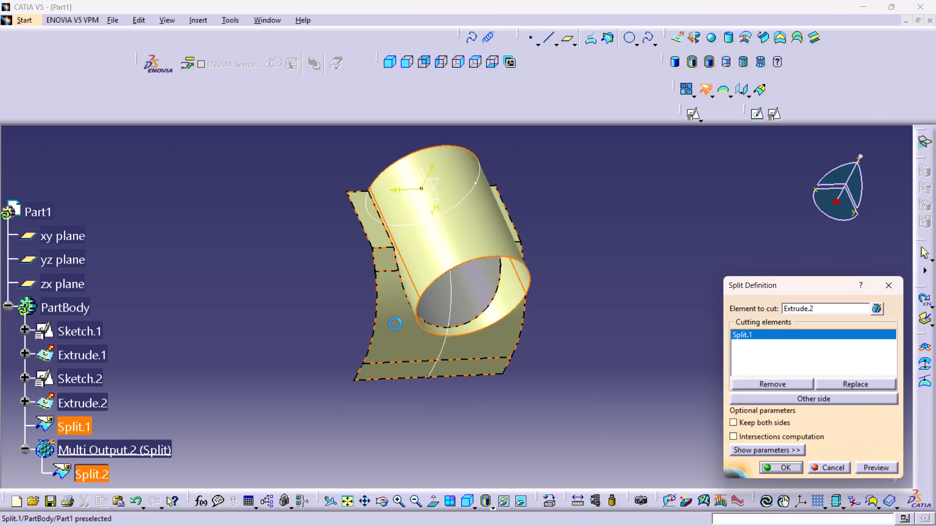
pyautogui.moveTo(529, 373); pyautogui.dragTo(560, 288, button='middle')
pyautogui.moveTo(528, 373); pyautogui.dragTo(560, 288, button='right')
pyautogui.moveTo(395, 330); pyautogui.dragTo(393, 334, button='middle')
pyautogui.moveTo(395, 330); pyautogui.dragTo(393, 334, button='right')
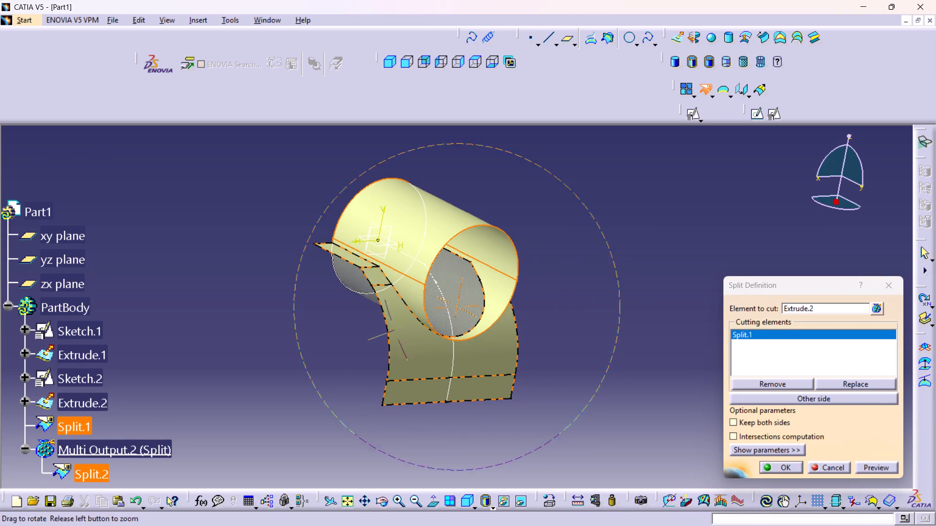
pyautogui.moveTo(393, 334); pyautogui.dragTo(405, 355, button='right')
pyautogui.moveTo(393, 334); pyautogui.dragTo(405, 355, button='middle')
pyautogui.click(800, 398)
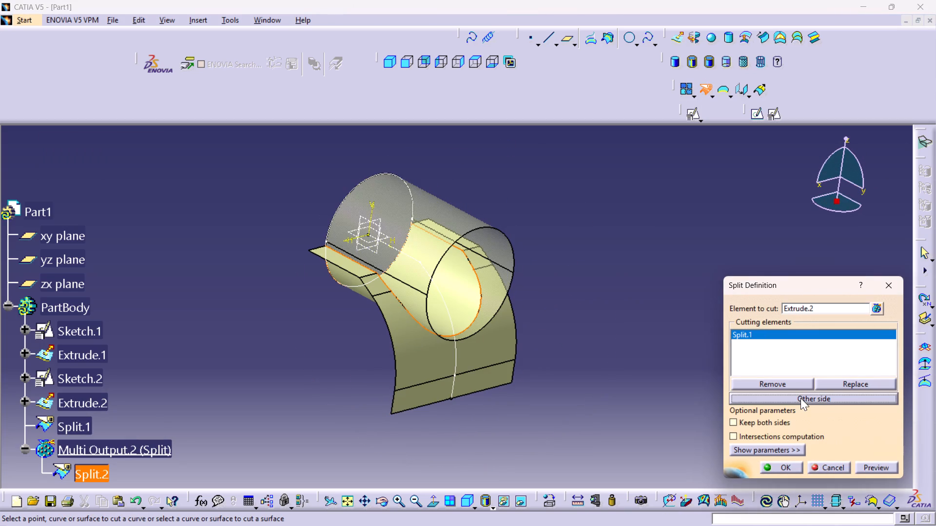
pyautogui.click(866, 465)
pyautogui.click(780, 468)
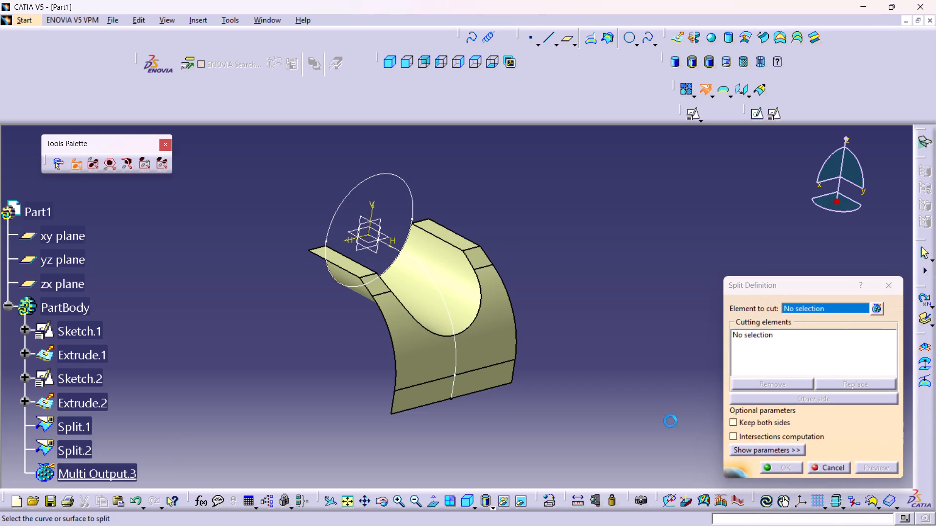
pyautogui.middleClick(601, 369)
pyautogui.rightClick(601, 369)
pyautogui.scroll(1, 600, 370)
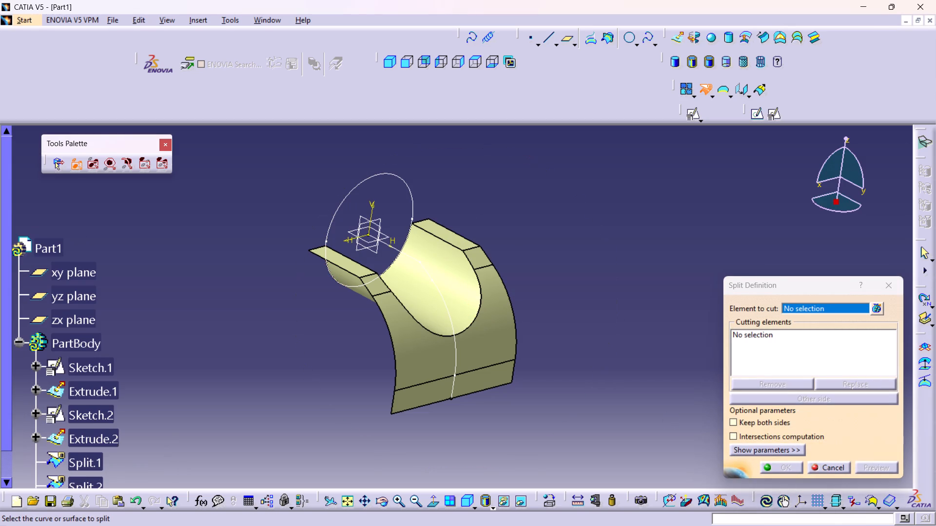
pyautogui.click(885, 284)
# Examine the two split surfaces from several angles.
pyautogui.moveTo(449, 403); pyautogui.dragTo(498, 390, button='middle')
pyautogui.moveTo(449, 403); pyautogui.dragTo(498, 390, button='right')
pyautogui.moveTo(440, 369); pyautogui.dragTo(398, 415, button='middle')
pyautogui.moveTo(437, 368); pyautogui.dragTo(399, 414, button='right')
pyautogui.moveTo(380, 376); pyautogui.dragTo(482, 339, button='middle')
pyautogui.moveTo(482, 338); pyautogui.dragTo(477, 309, button='middle')
pyautogui.rightClick(481, 336)
pyautogui.moveTo(501, 289); pyautogui.dragTo(463, 357, button='middle')
pyautogui.scroll(1, 463, 357)
pyautogui.scroll(-2, 88, 377)
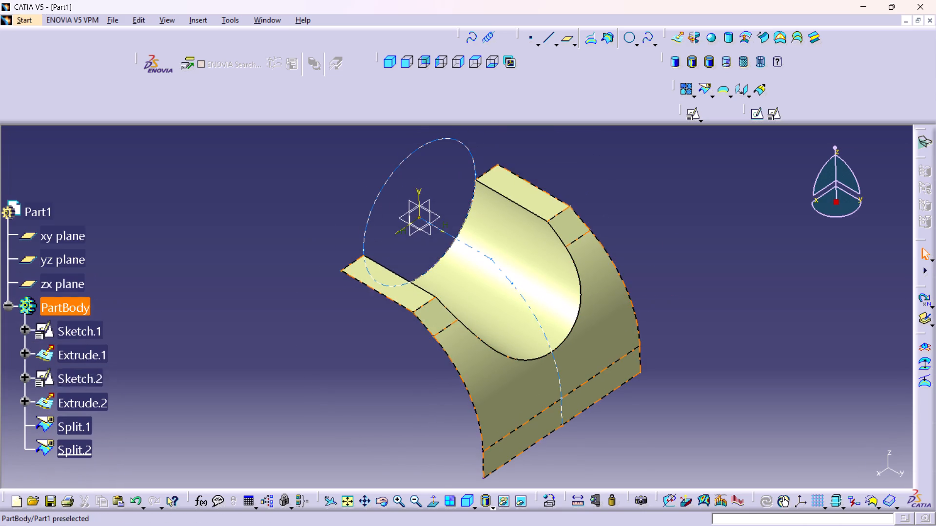
pyautogui.scroll(-1, 116, 371)
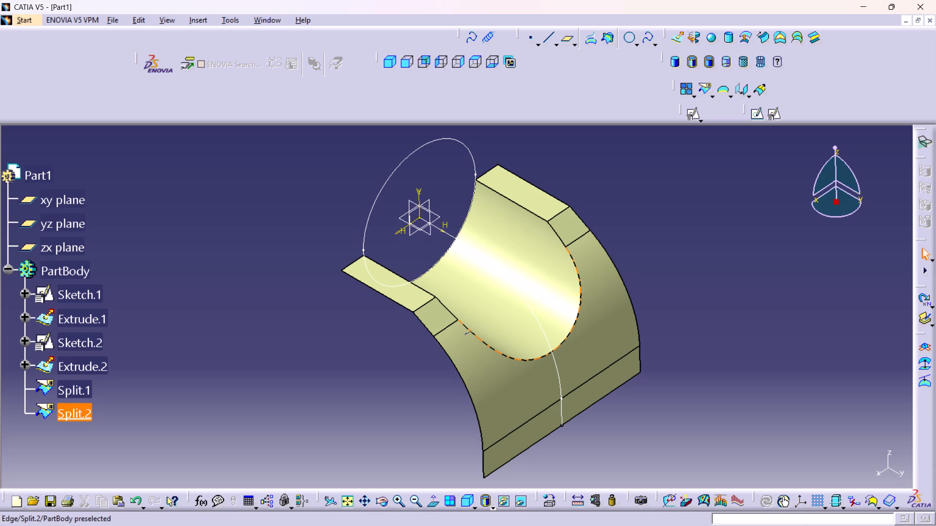
# Hide the circle sketch Sketch.2 and the profile sketch Sketch.1.
pyautogui.rightClick(380, 195)
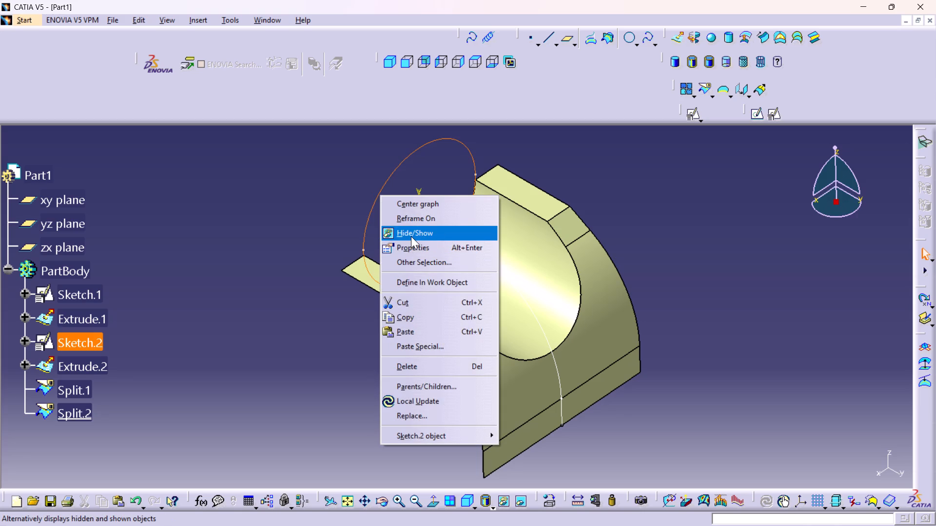
pyautogui.click(411, 236)
pyautogui.rightClick(560, 374)
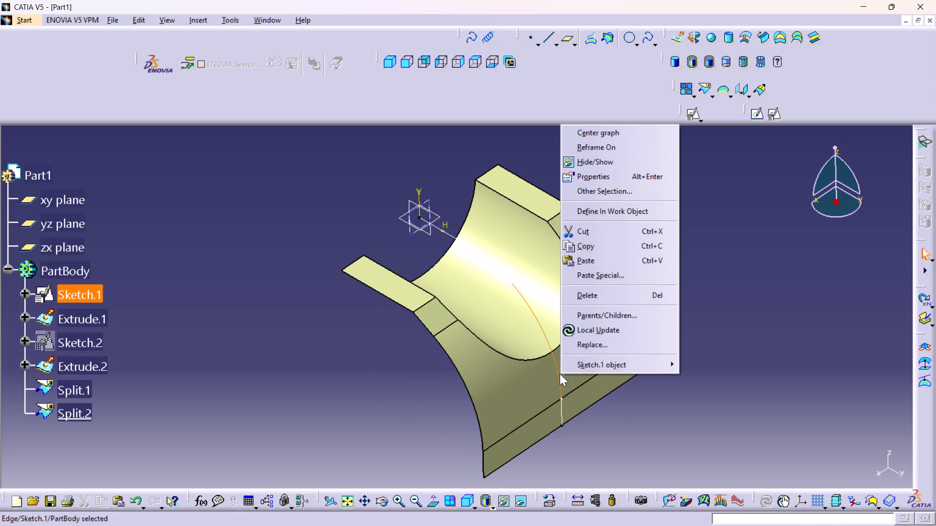
pyautogui.click(298, 394)
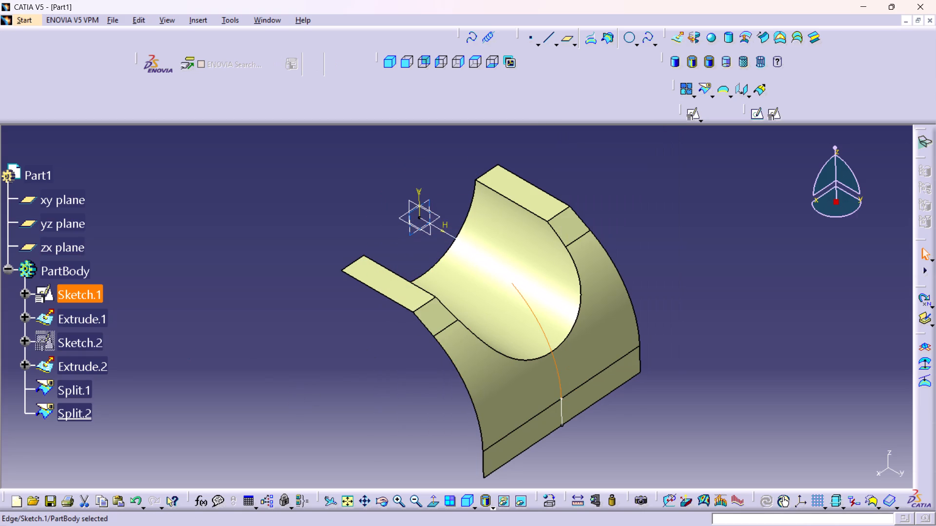
pyautogui.moveTo(171, 304); pyautogui.dragTo(177, 302)
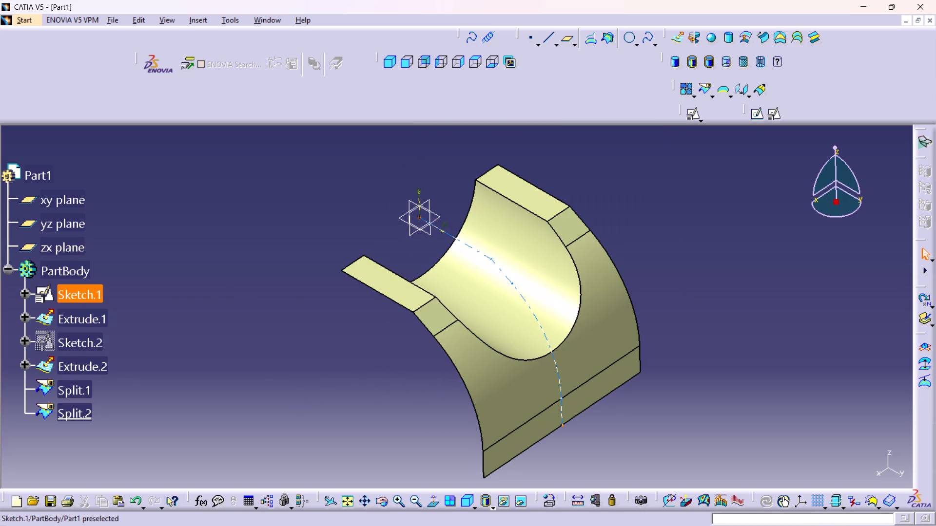
pyautogui.rightClick(88, 296)
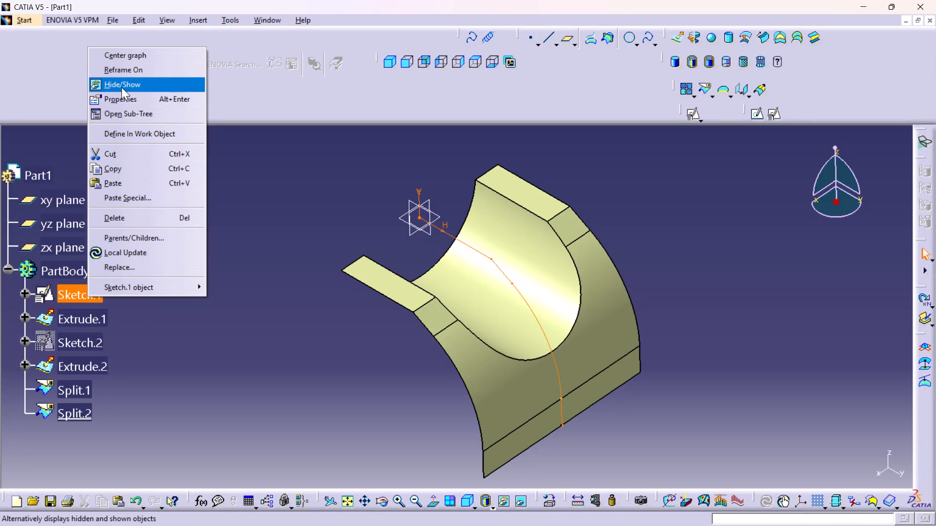
pyautogui.click(121, 87)
# Examine the surfaces closely with both sketches hidden.
pyautogui.moveTo(373, 356); pyautogui.dragTo(365, 321, button='middle')
pyautogui.moveTo(370, 353); pyautogui.dragTo(364, 321, button='right')
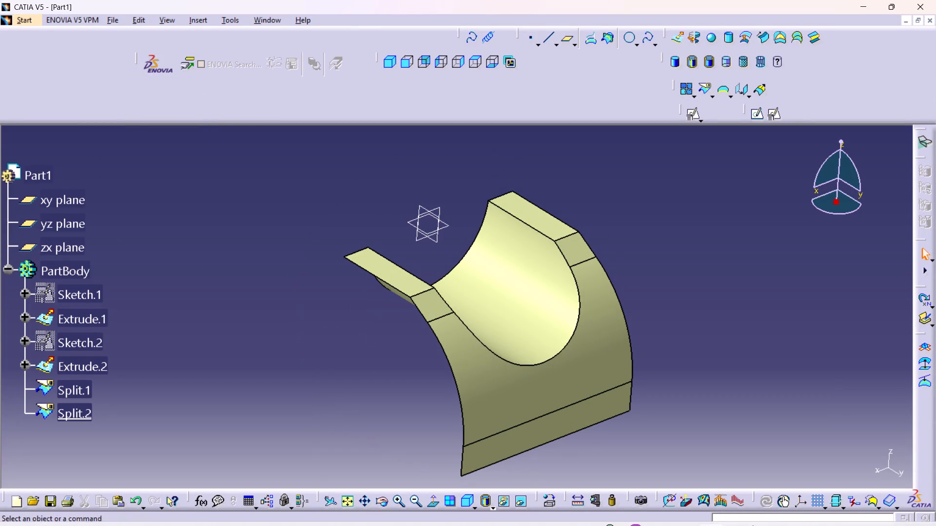
pyautogui.moveTo(617, 387); pyautogui.dragTo(617, 386, button='middle')
pyautogui.rightClick(617, 387)
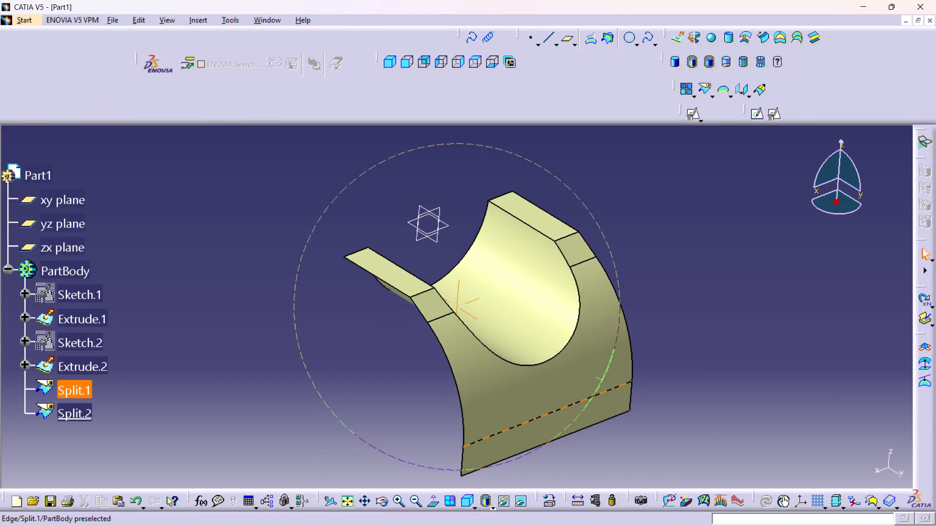
pyautogui.moveTo(617, 386); pyautogui.dragTo(623, 355, button='middle')
pyautogui.moveTo(608, 407); pyautogui.dragTo(585, 366, button='middle')
pyautogui.scroll(1, 608, 407)
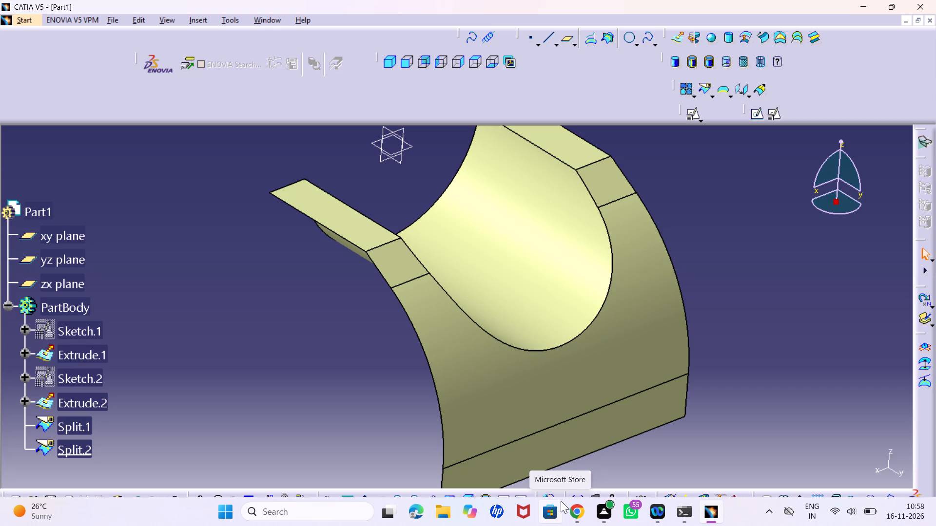
# Open a new sketch on the yz plane and draw a circle below the trough, centred about 27 mm from the vertical axis.
pyautogui.moveTo(290, 266); pyautogui.dragTo(306, 274, button='middle')
pyautogui.moveTo(306, 274); pyautogui.dragTo(332, 289, button='right')
pyautogui.moveTo(306, 274); pyautogui.dragTo(332, 289, button='middle')
pyautogui.click(370, 163)
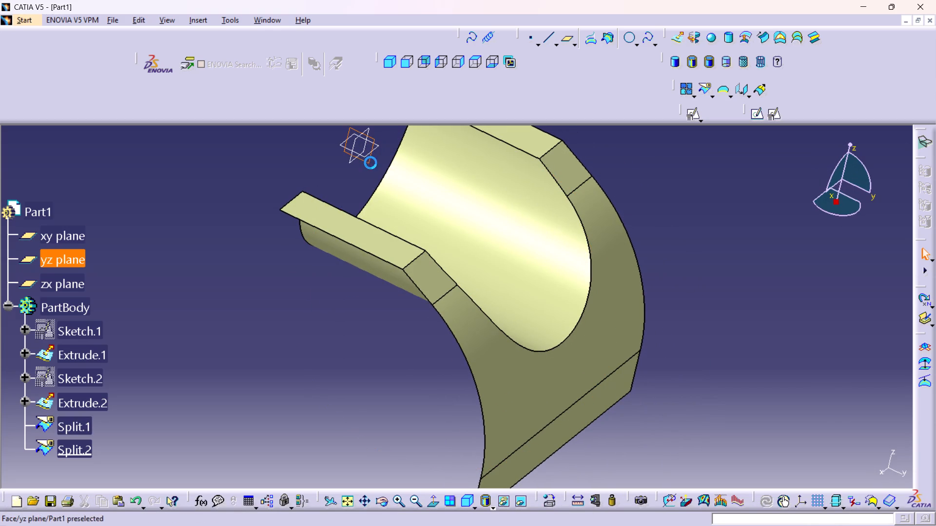
pyautogui.click(756, 118)
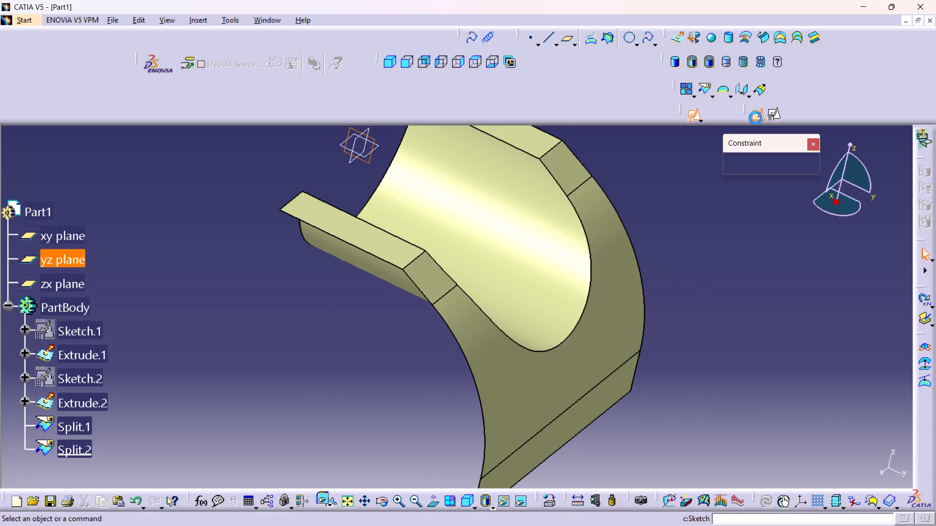
pyautogui.moveTo(604, 236); pyautogui.dragTo(604, 247, button='middle')
pyautogui.rightClick(604, 236)
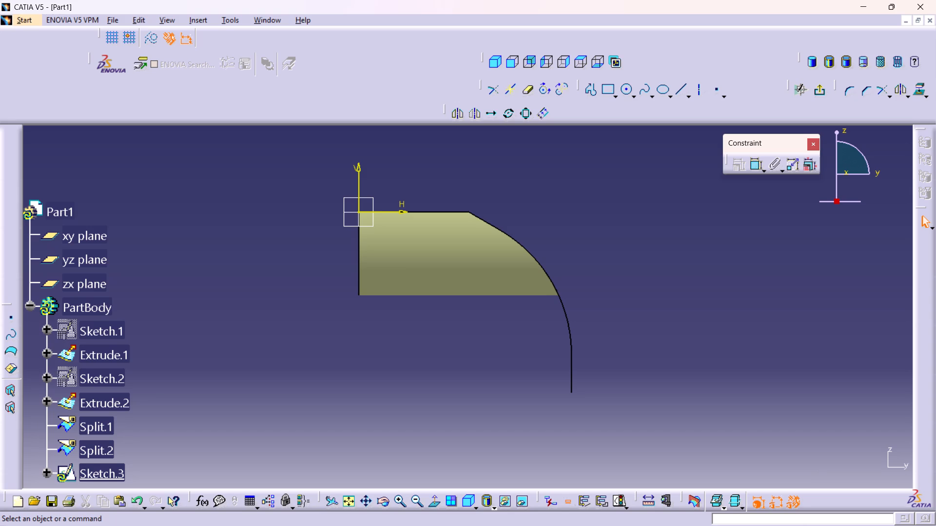
pyautogui.doubleClick(627, 87)
pyautogui.scroll(1, 650, 197)
pyautogui.moveTo(650, 197); pyautogui.dragTo(682, 196, button='middle')
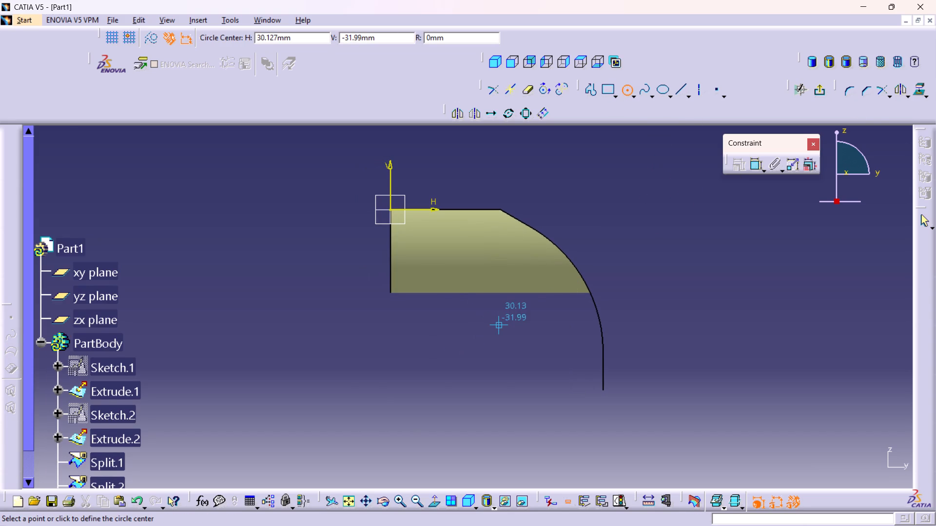
pyautogui.click(485, 328)
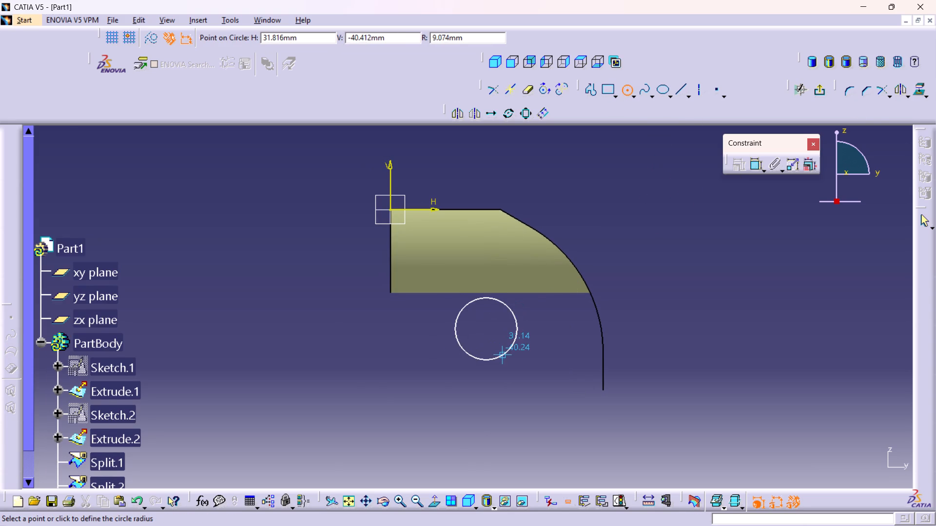
pyautogui.click(502, 353)
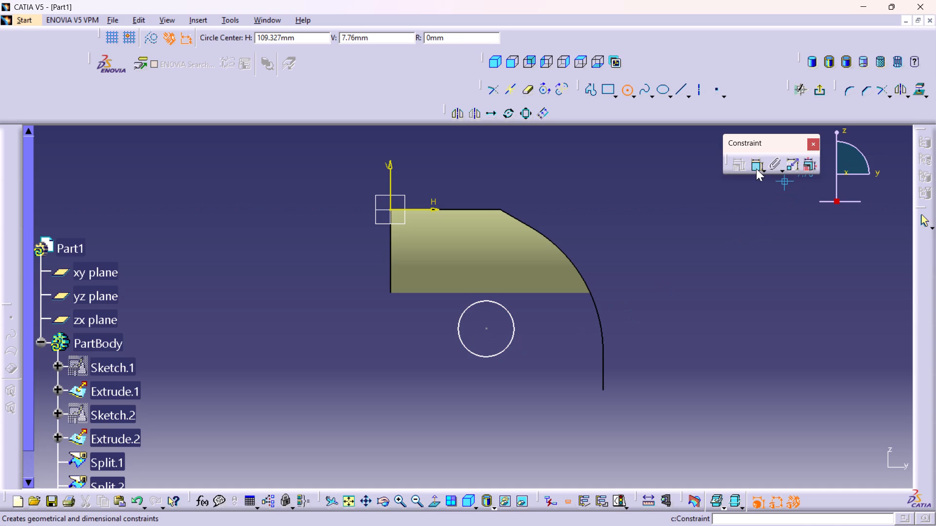
# Dimension the circle centre's horizontal distance from the vertical axis and set it to 20 mm.
pyautogui.doubleClick(756, 169)
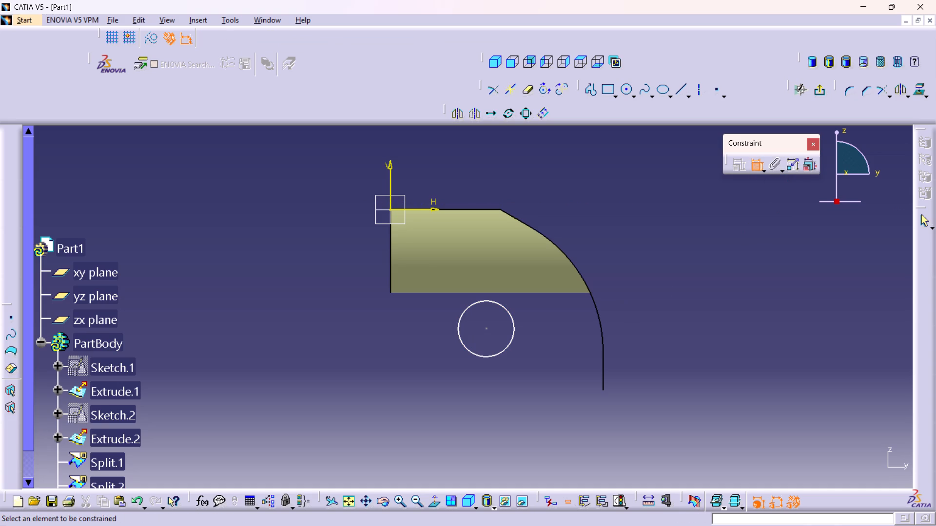
pyautogui.moveTo(393, 167); pyautogui.dragTo(396, 173)
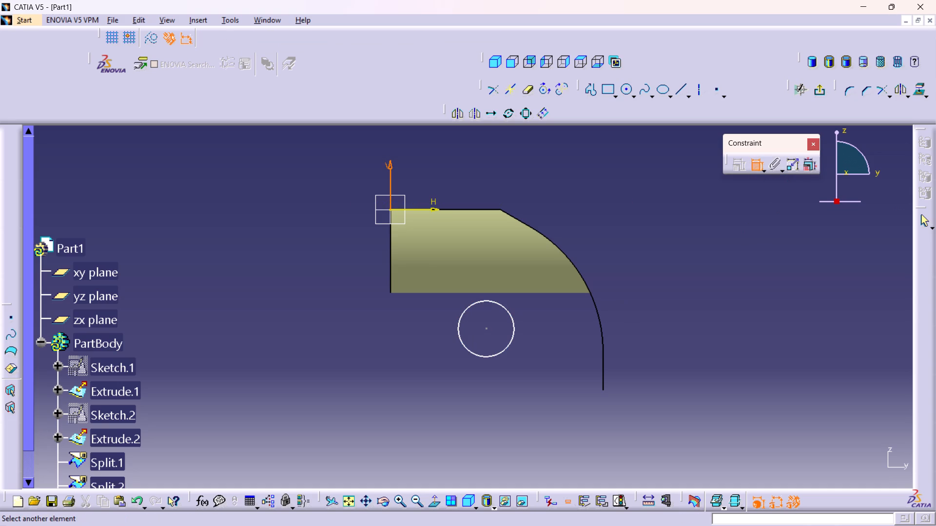
pyautogui.click(487, 326)
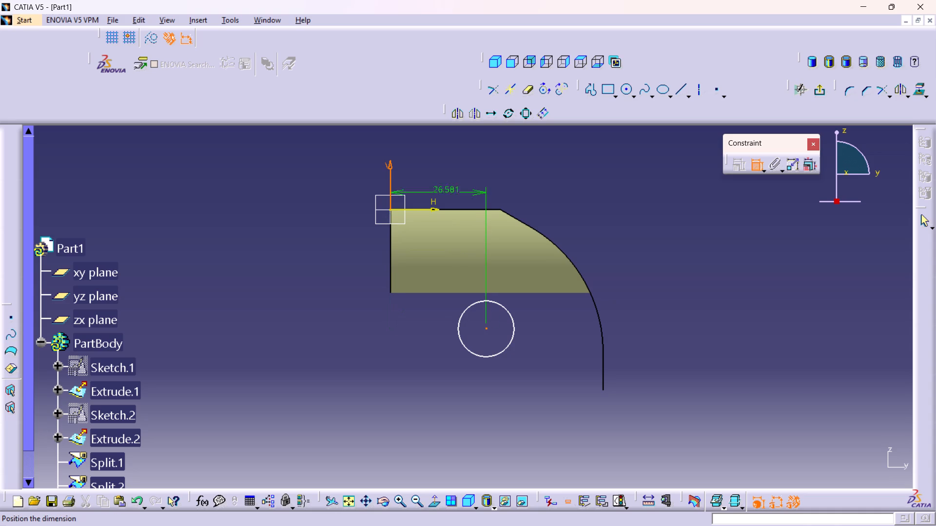
pyautogui.click(436, 166)
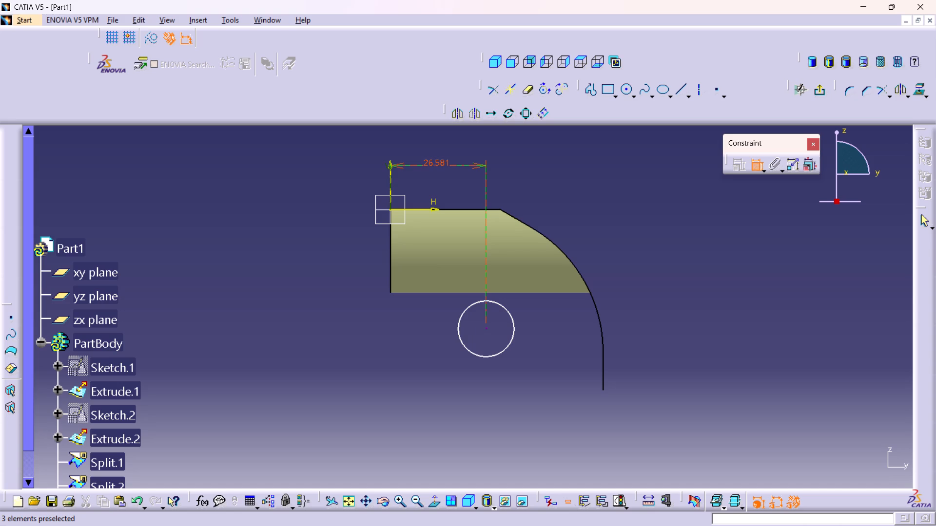
pyautogui.doubleClick(433, 167)
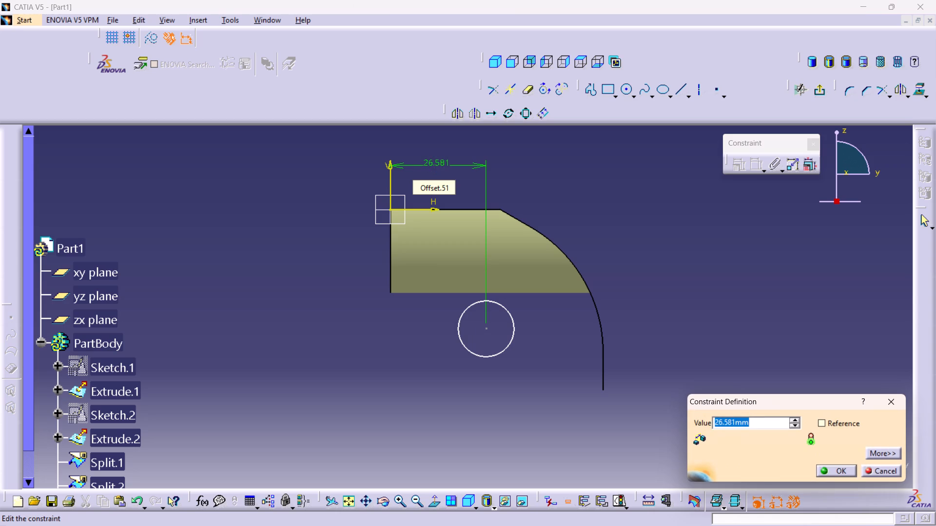
pyautogui.write('20')
pyautogui.press('Return')
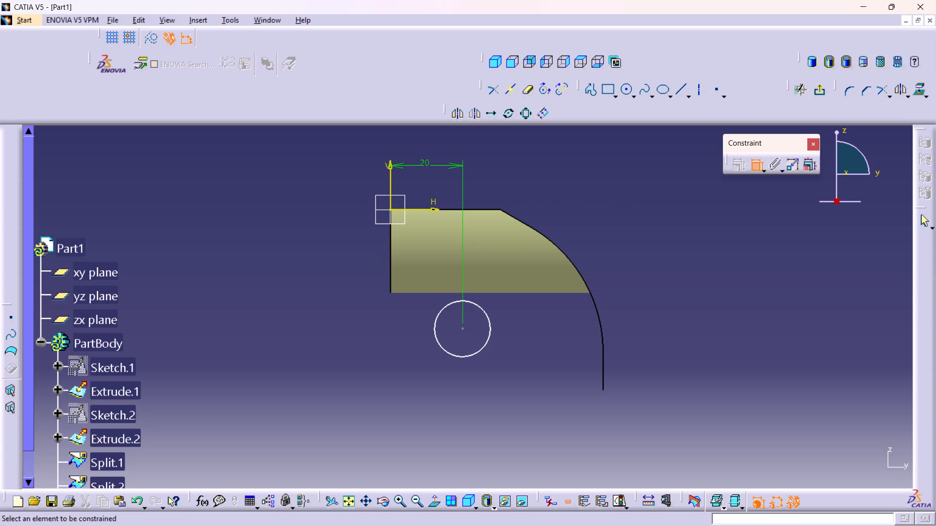
# Dimension the circle's diameter and set it to 30 mm.
pyautogui.click(492, 323)
pyautogui.click(619, 230)
pyautogui.doubleClick(619, 226)
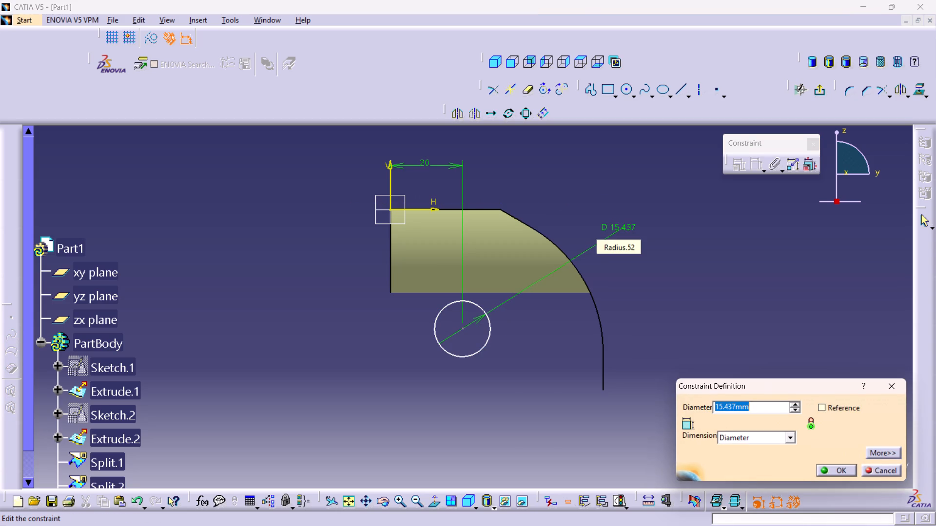
pyautogui.write('30')
pyautogui.press('Return')
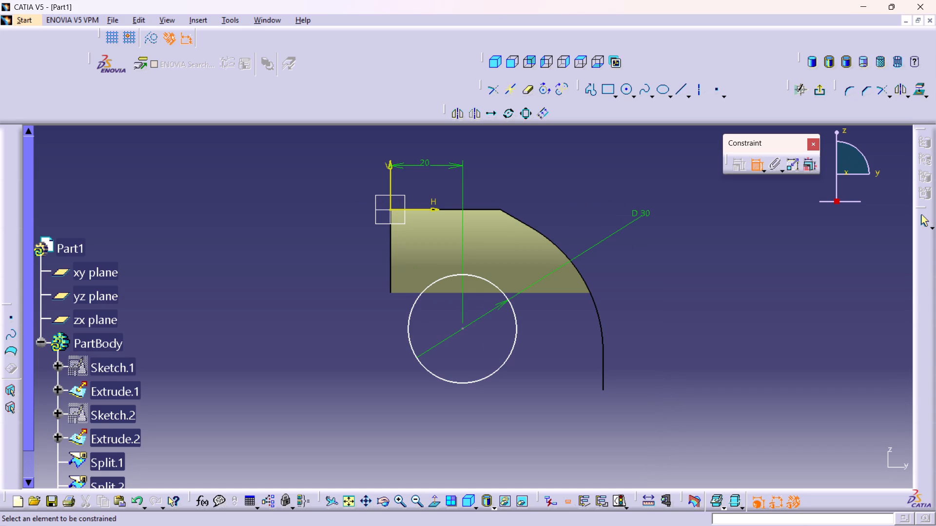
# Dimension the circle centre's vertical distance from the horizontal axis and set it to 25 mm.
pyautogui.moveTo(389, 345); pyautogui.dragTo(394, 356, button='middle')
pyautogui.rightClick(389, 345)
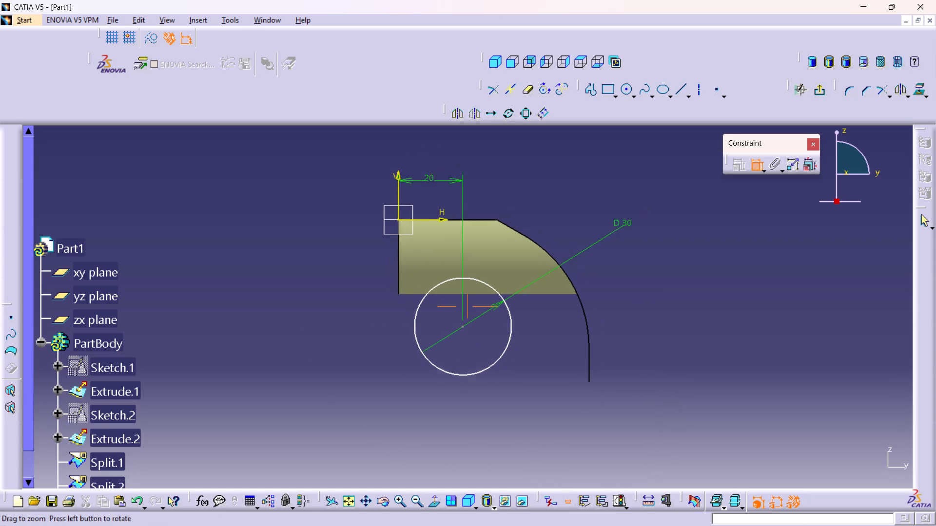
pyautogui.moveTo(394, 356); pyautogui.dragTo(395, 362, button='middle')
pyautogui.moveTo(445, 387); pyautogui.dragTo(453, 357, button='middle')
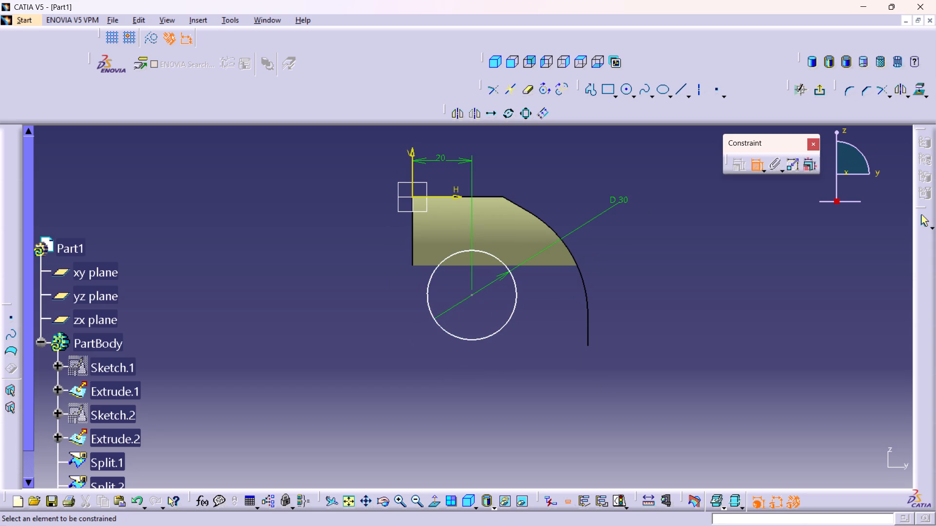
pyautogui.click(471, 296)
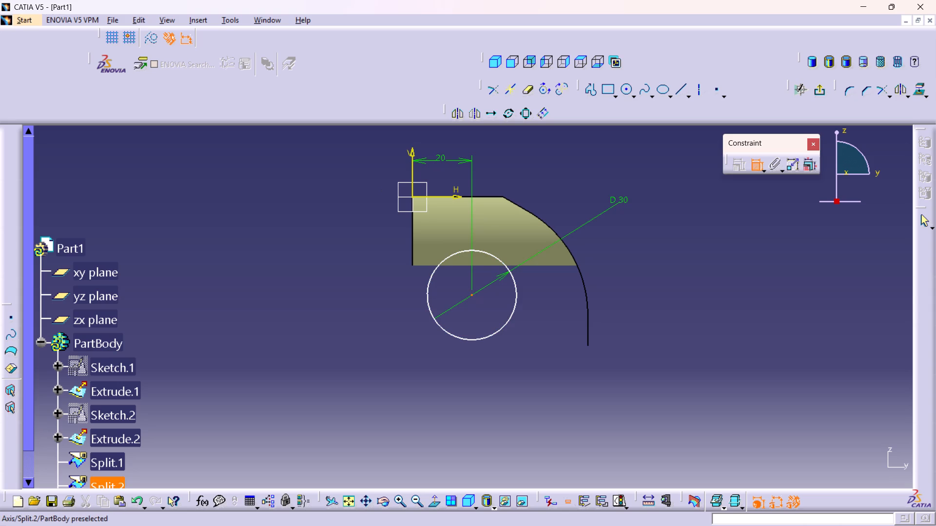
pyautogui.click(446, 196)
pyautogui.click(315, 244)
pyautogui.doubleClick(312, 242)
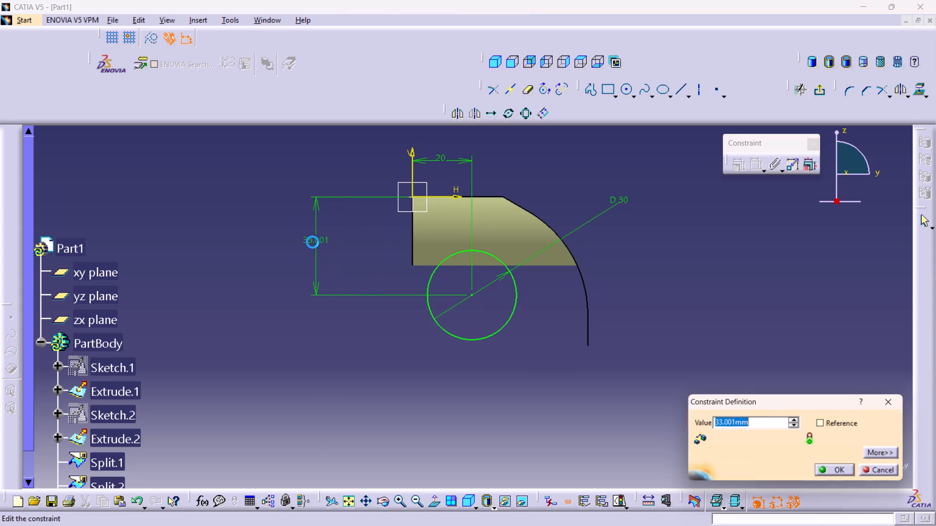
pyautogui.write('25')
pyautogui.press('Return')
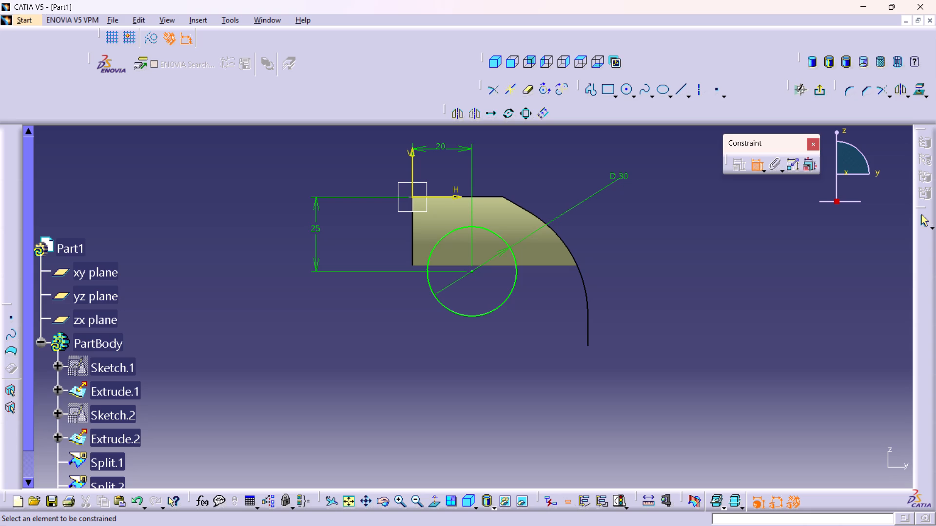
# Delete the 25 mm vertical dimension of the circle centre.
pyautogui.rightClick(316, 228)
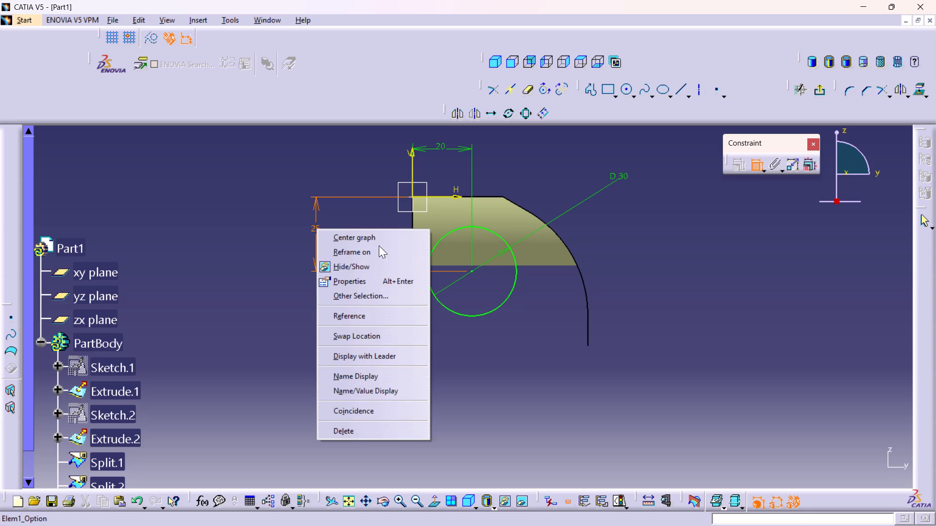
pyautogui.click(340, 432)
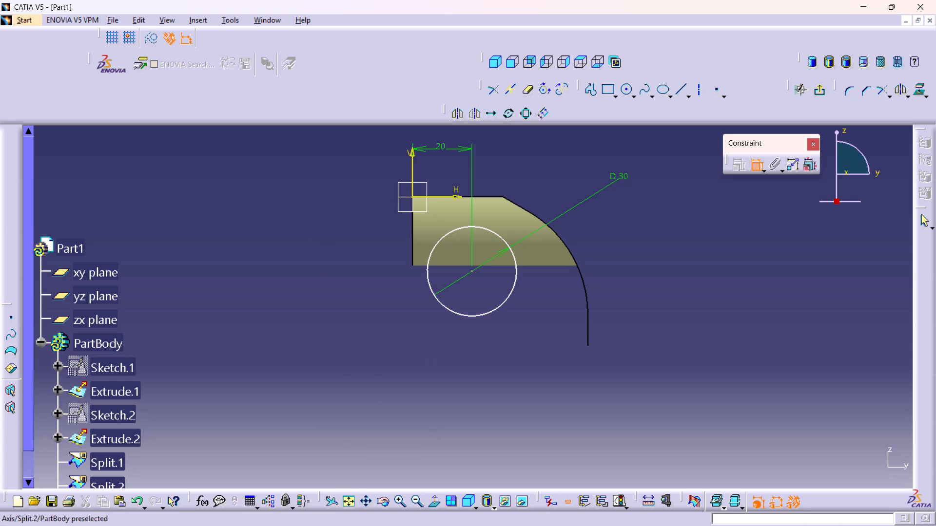
# Dimension the vertical distance from the circle centre to the profile surface's lower end point as 30 mm, and exit the sketch.
pyautogui.click(471, 271)
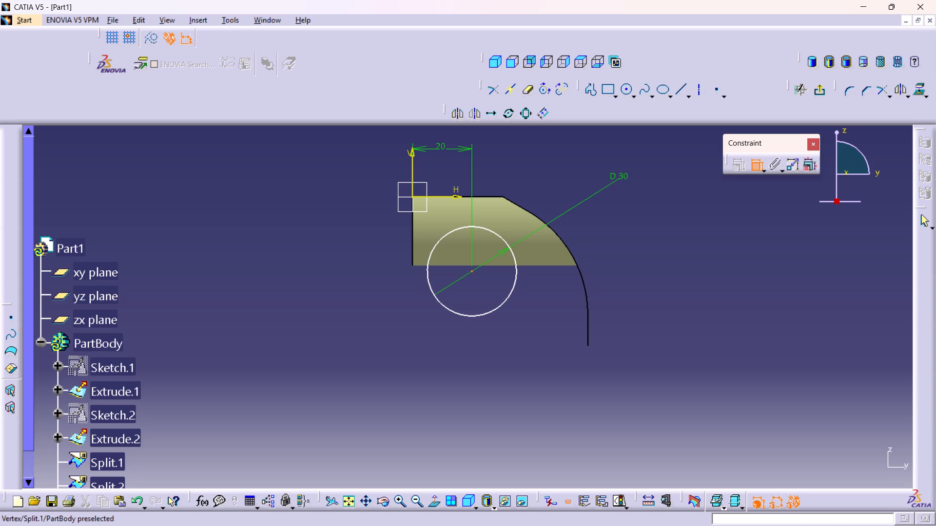
pyautogui.click(588, 346)
pyautogui.rightClick(655, 303)
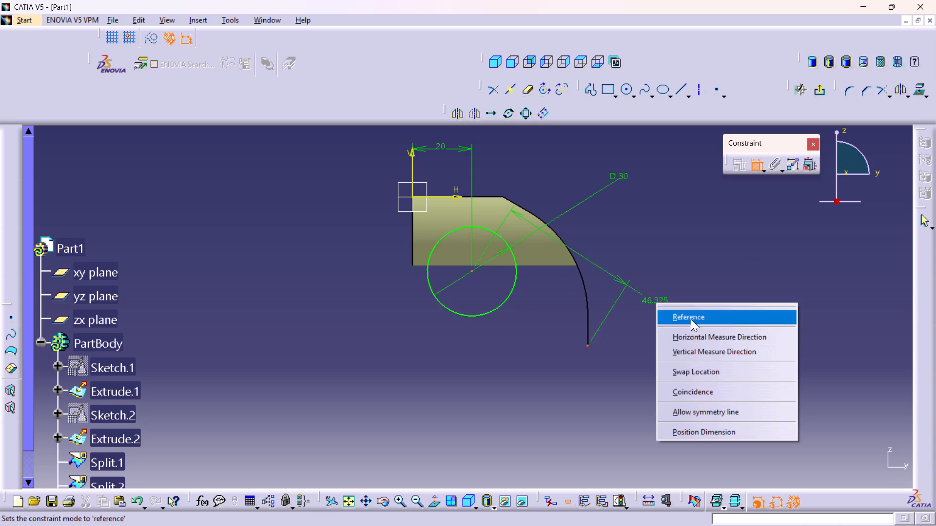
pyautogui.click(684, 355)
pyautogui.click(659, 318)
pyautogui.doubleClick(655, 316)
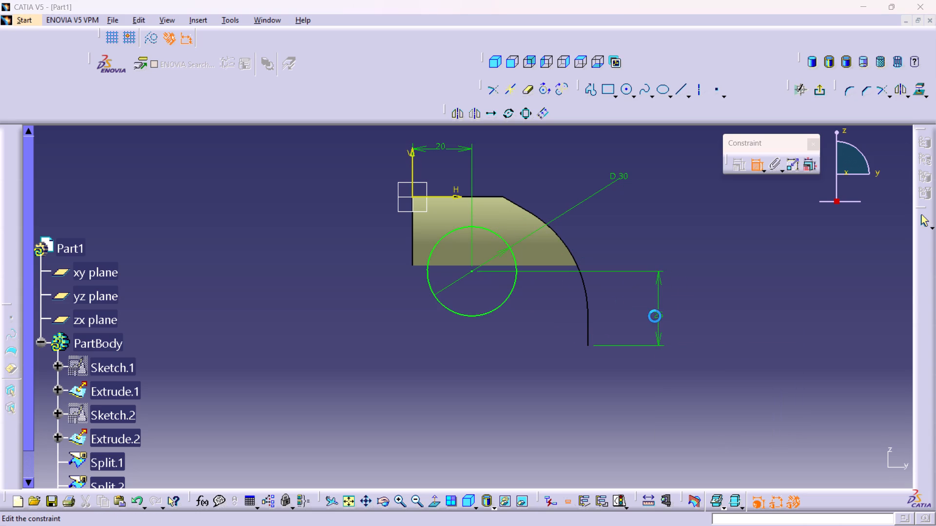
pyautogui.write('30')
pyautogui.press('Return')
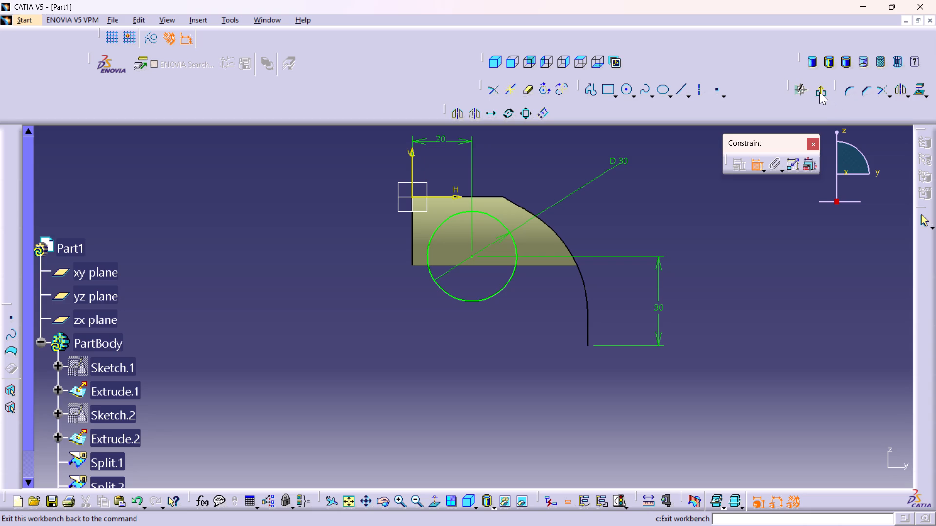
pyautogui.click(822, 90)
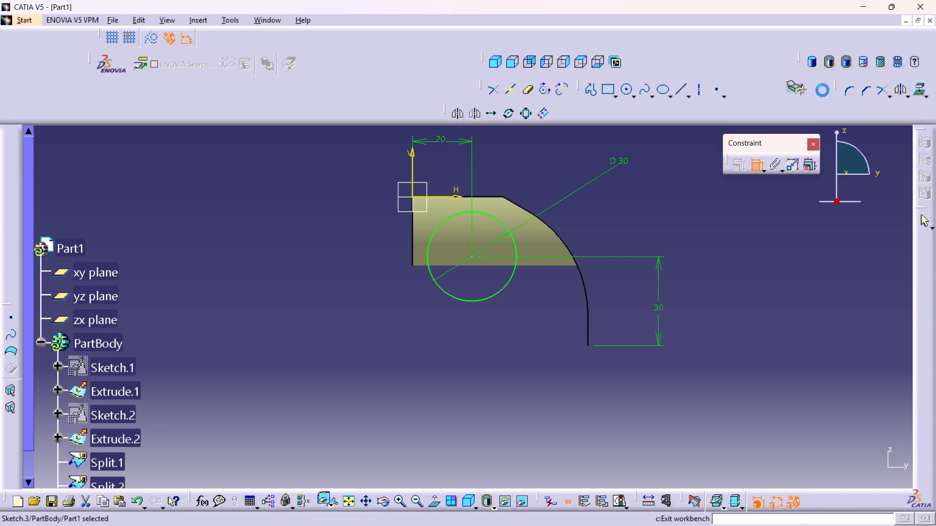
# Extrude the circle sketch Sketch.3 as a surface 60 mm along the sketch normal with mirrored extent.
pyautogui.moveTo(599, 235); pyautogui.dragTo(588, 214, button='middle')
pyautogui.rightClick(599, 235)
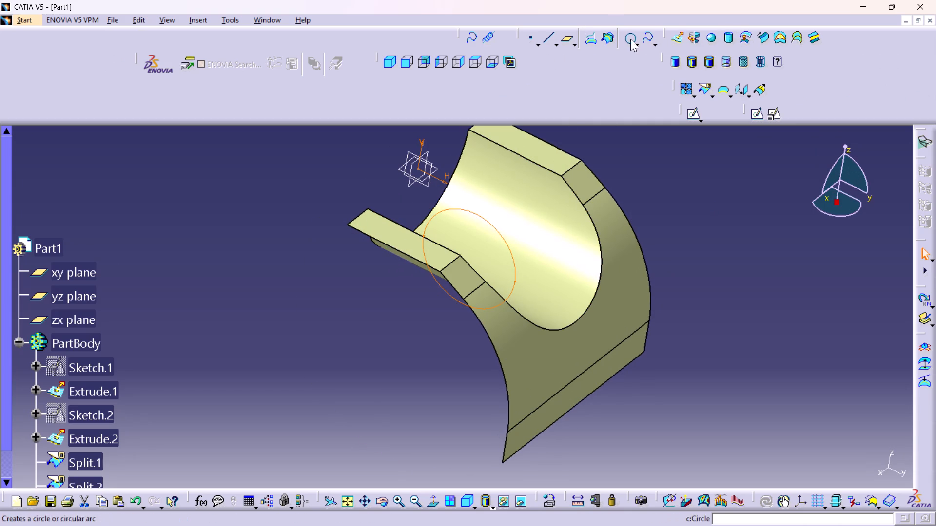
pyautogui.click(675, 39)
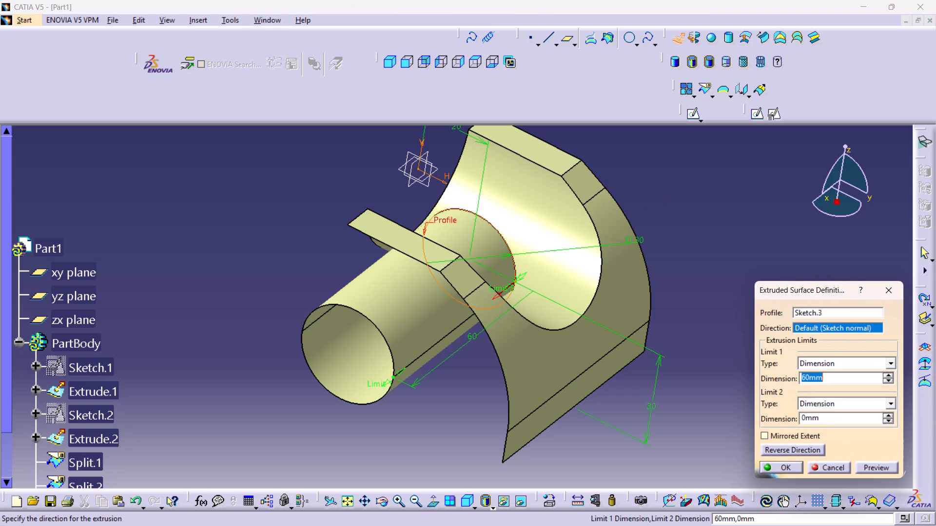
pyautogui.click(783, 435)
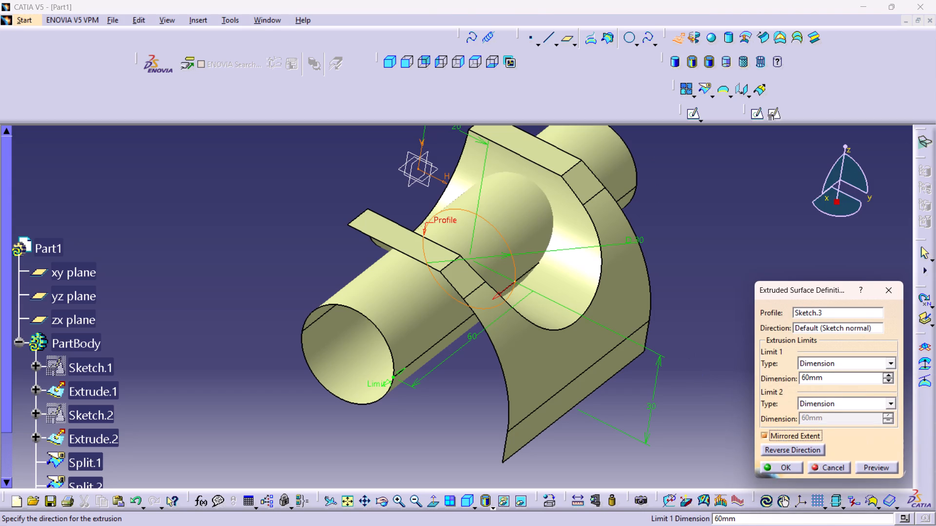
pyautogui.moveTo(561, 331); pyautogui.dragTo(567, 349, button='middle')
pyautogui.rightClick(561, 331)
pyautogui.moveTo(585, 346); pyautogui.dragTo(582, 340, button='middle')
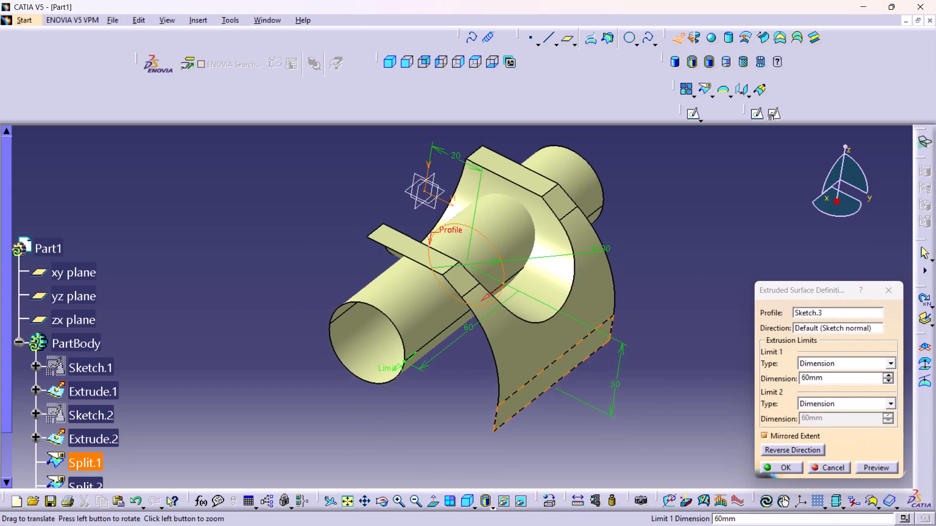
pyautogui.moveTo(582, 340); pyautogui.dragTo(541, 348, button='middle')
pyautogui.moveTo(470, 341); pyautogui.dragTo(468, 347, button='middle')
pyautogui.rightClick(470, 341)
pyautogui.rightClick(465, 334)
pyautogui.scroll(1, 468, 347)
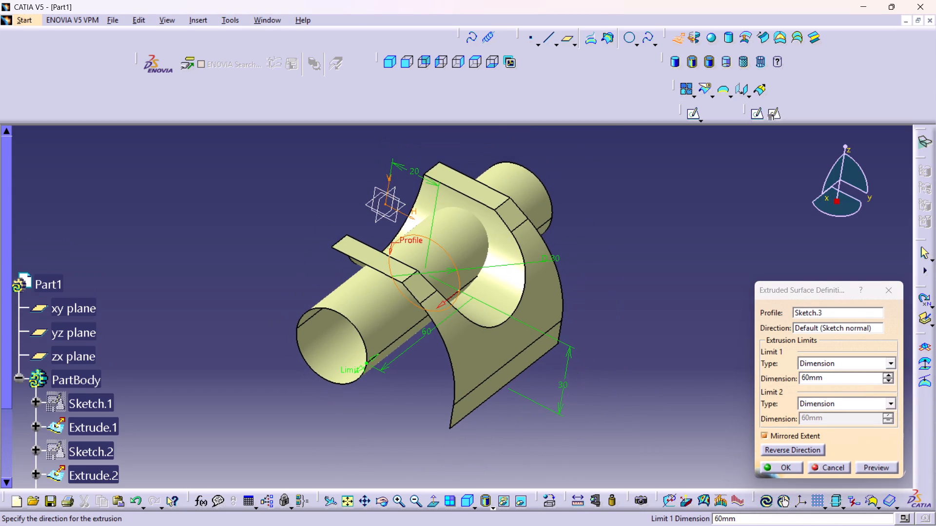
pyautogui.moveTo(474, 353); pyautogui.dragTo(481, 356, button='middle')
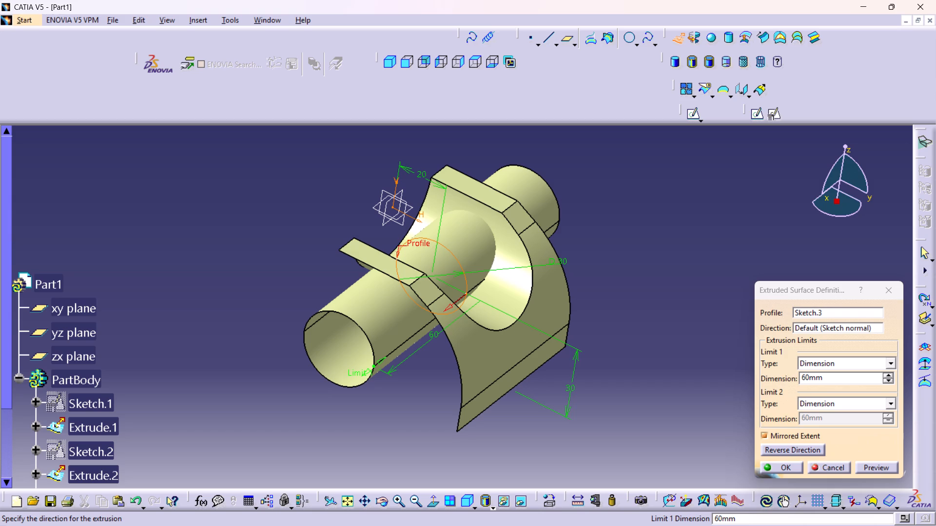
pyautogui.click(785, 467)
pyautogui.click(683, 312)
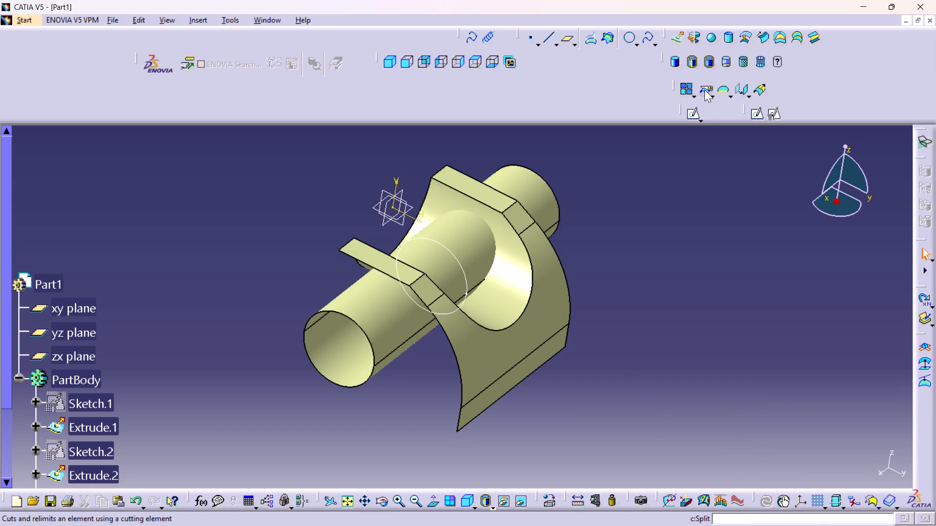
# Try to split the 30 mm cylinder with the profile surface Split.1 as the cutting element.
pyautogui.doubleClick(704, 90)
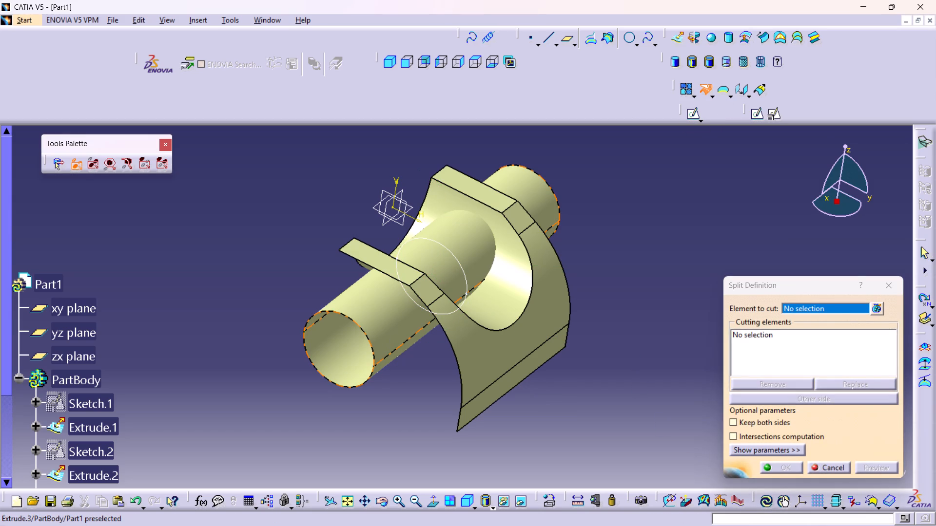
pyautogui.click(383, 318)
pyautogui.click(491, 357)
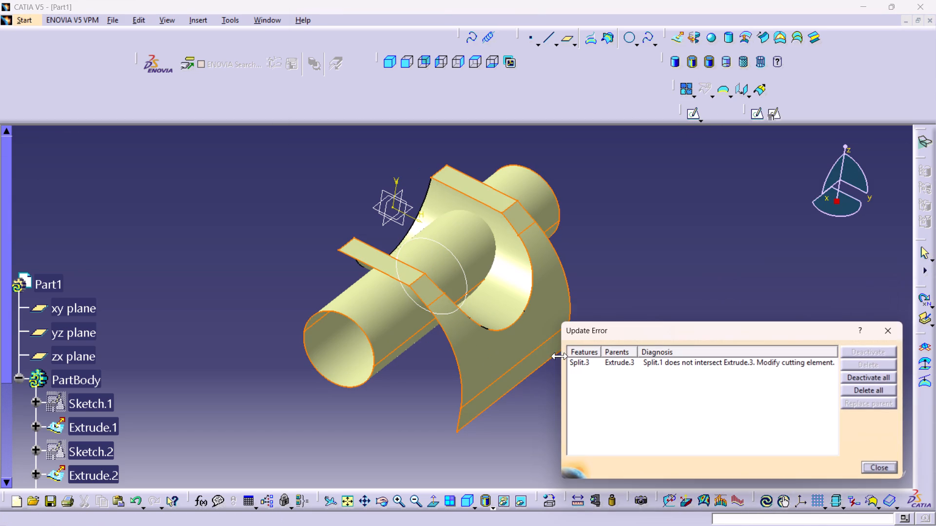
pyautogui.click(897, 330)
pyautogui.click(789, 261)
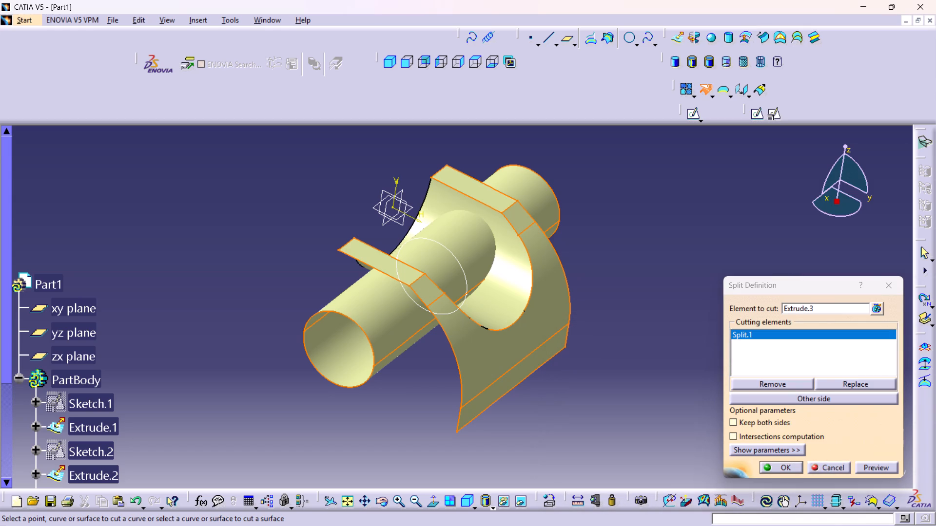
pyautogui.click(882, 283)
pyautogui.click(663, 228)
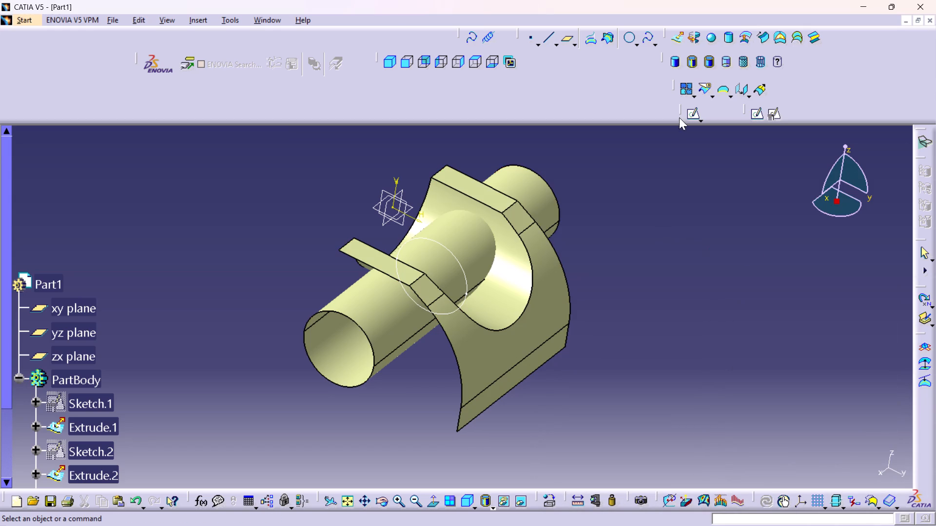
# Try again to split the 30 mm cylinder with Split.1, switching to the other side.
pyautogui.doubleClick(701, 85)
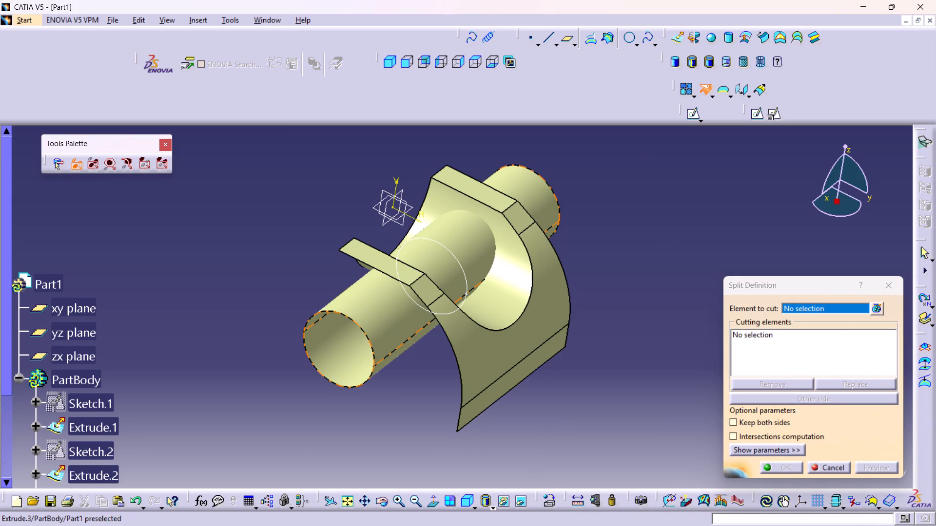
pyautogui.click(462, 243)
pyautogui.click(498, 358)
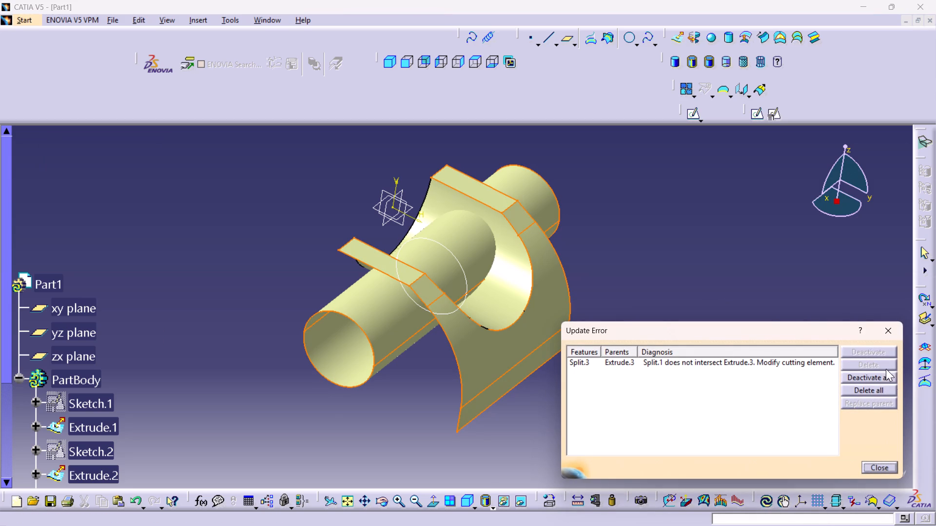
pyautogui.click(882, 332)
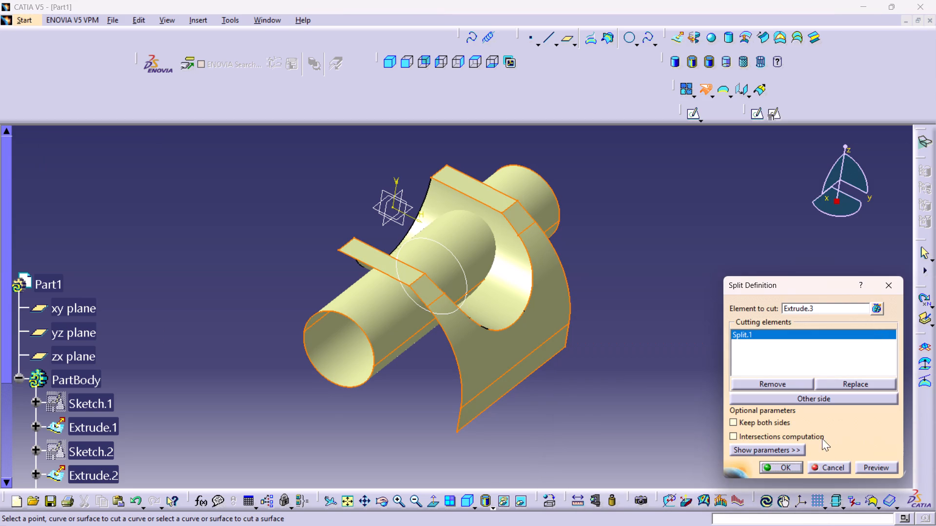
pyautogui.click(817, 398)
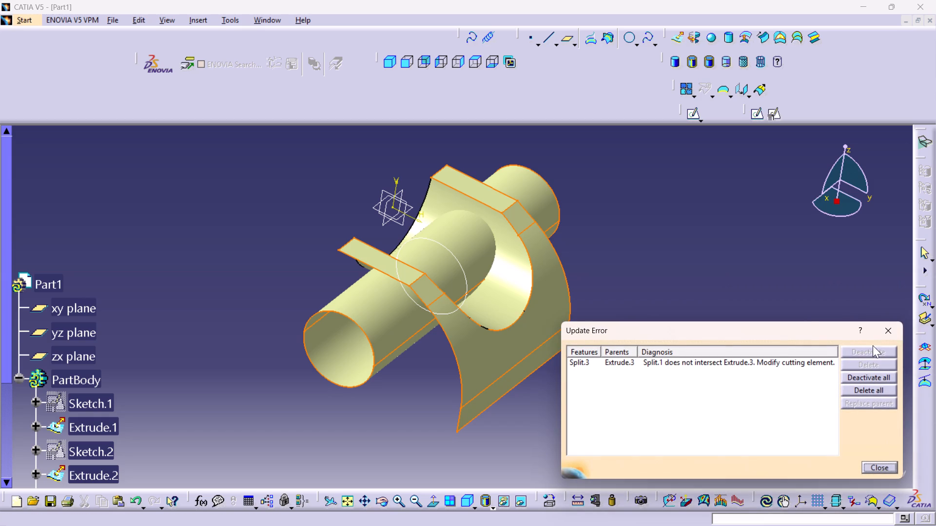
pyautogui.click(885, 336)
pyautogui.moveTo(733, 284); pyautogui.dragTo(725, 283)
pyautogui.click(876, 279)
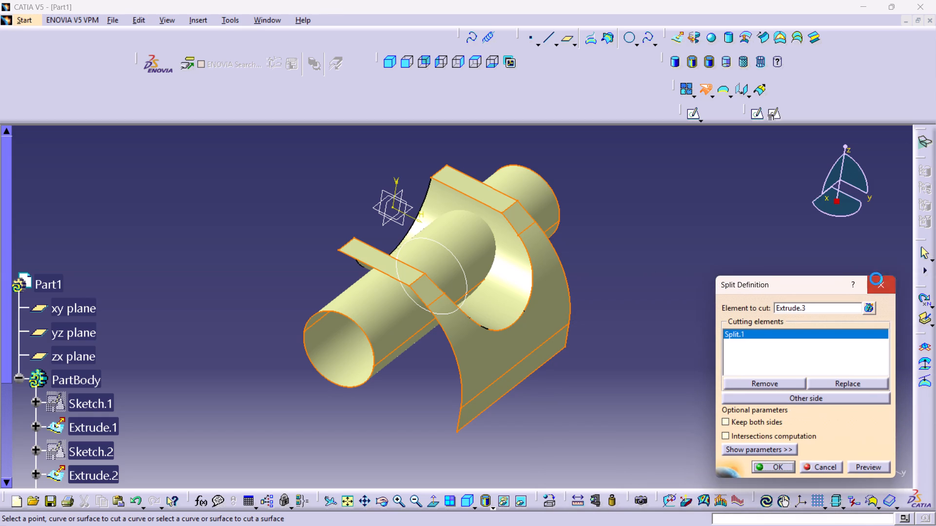
# Examine closely where the 30 mm cylinder passes through the trough and the profile surface.
pyautogui.moveTo(540, 299); pyautogui.dragTo(497, 242, button='middle')
pyautogui.rightClick(539, 299)
pyautogui.moveTo(510, 238); pyautogui.dragTo(534, 296, button='middle')
pyautogui.moveTo(510, 238); pyautogui.dragTo(513, 248, button='right')
pyautogui.moveTo(522, 273); pyautogui.dragTo(534, 326, button='middle')
pyautogui.moveTo(489, 324); pyautogui.dragTo(456, 276, button='middle')
pyautogui.rightClick(489, 324)
pyautogui.moveTo(448, 336); pyautogui.dragTo(429, 288, button='middle')
pyautogui.rightClick(443, 322)
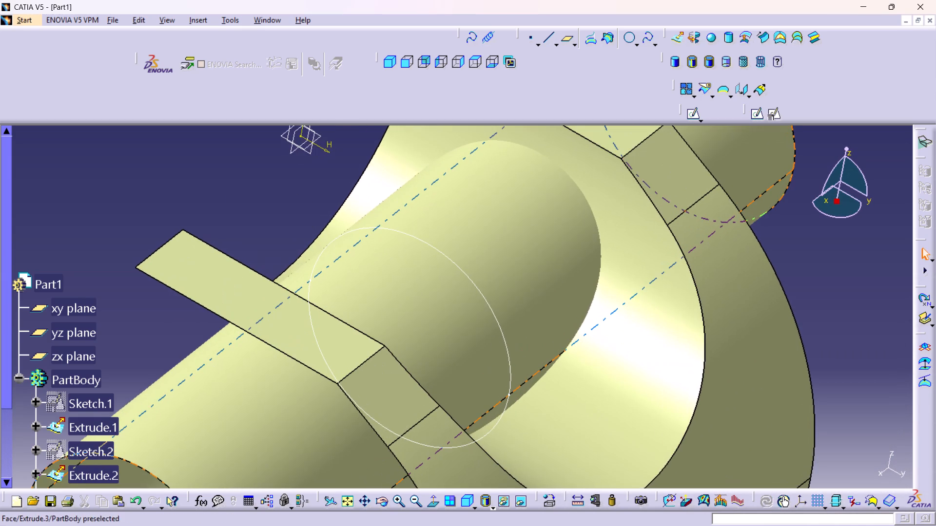
pyautogui.moveTo(435, 298); pyautogui.dragTo(502, 282, button='middle')
pyautogui.moveTo(435, 298); pyautogui.dragTo(432, 278, button='right')
pyautogui.moveTo(432, 278); pyautogui.dragTo(502, 282, button='right')
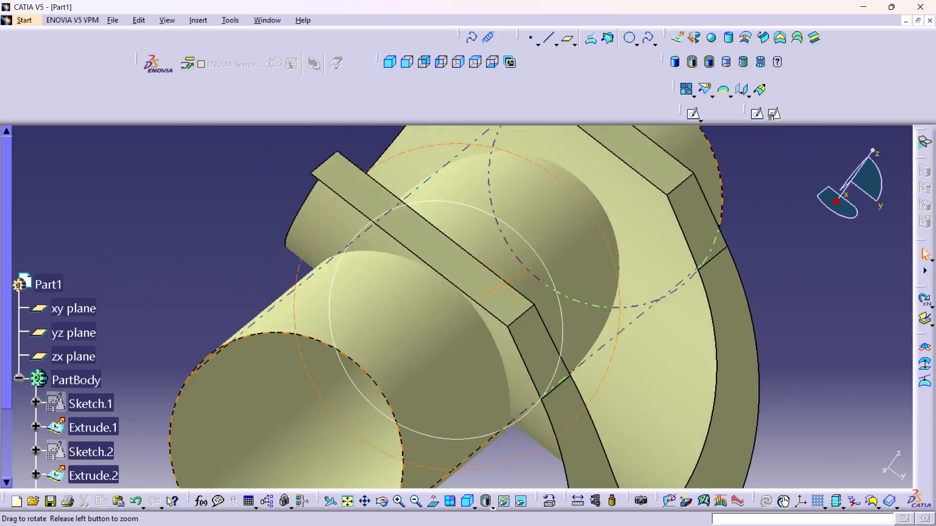
pyautogui.moveTo(502, 282); pyautogui.dragTo(454, 266, button='right')
pyautogui.moveTo(502, 282); pyautogui.dragTo(454, 266, button='middle')
pyautogui.moveTo(643, 314); pyautogui.dragTo(632, 300, button='middle')
pyautogui.rightClick(643, 314)
pyautogui.moveTo(631, 300); pyautogui.dragTo(517, 327, button='middle')
pyautogui.rightClick(518, 311)
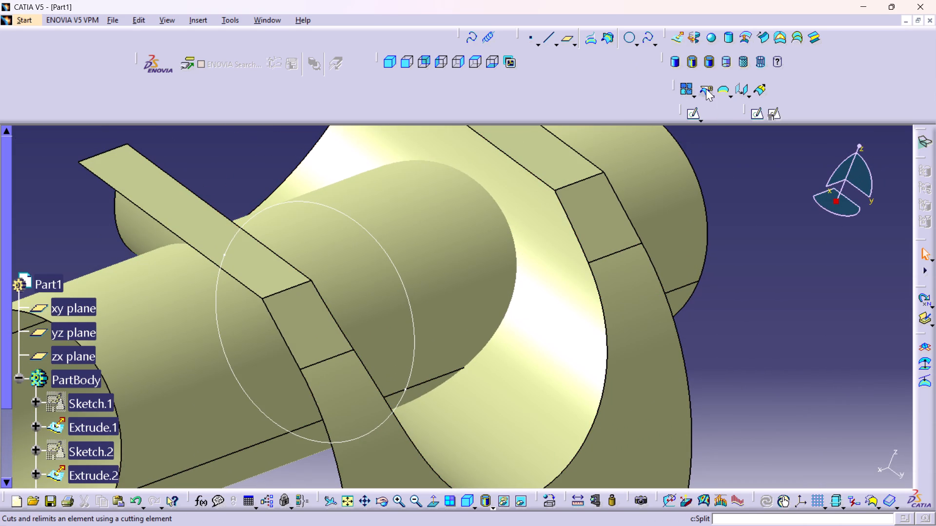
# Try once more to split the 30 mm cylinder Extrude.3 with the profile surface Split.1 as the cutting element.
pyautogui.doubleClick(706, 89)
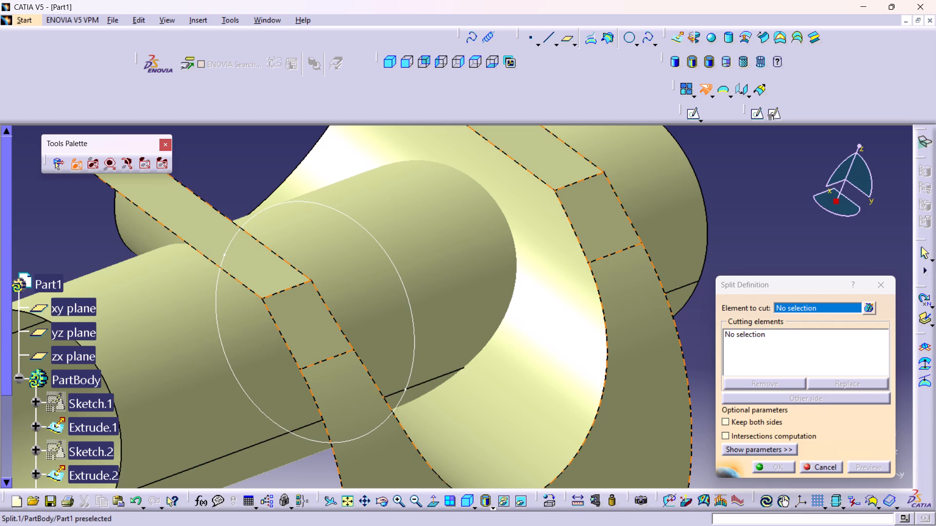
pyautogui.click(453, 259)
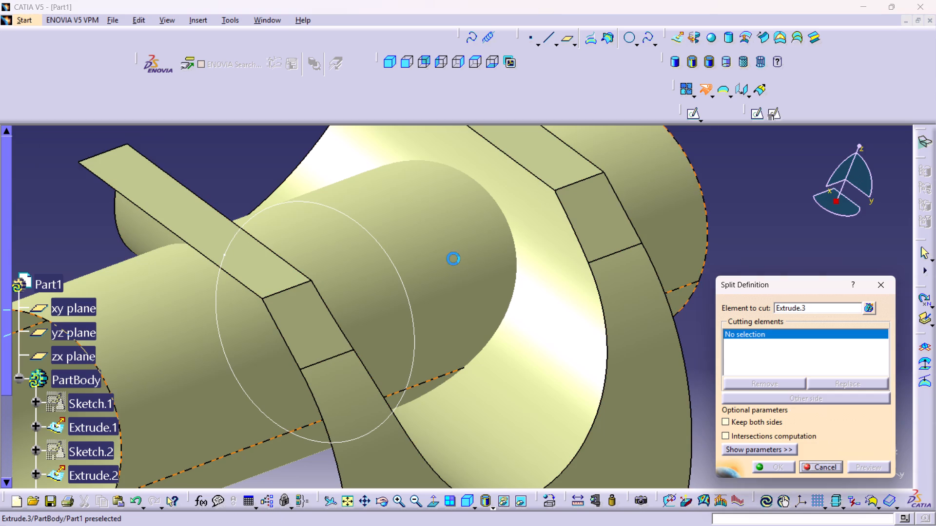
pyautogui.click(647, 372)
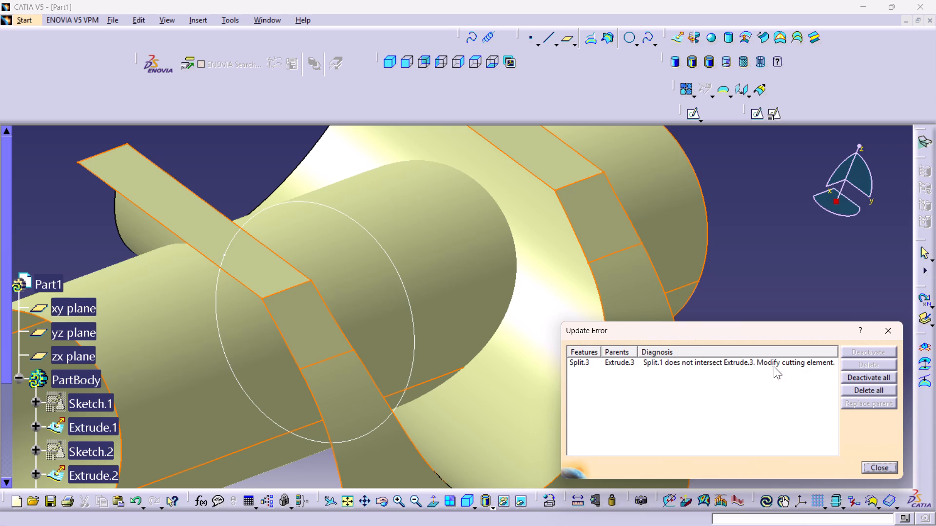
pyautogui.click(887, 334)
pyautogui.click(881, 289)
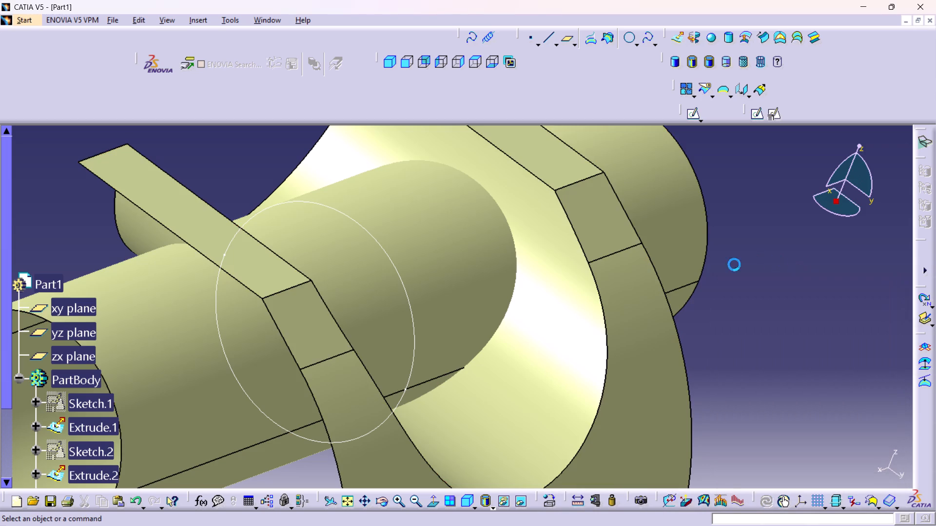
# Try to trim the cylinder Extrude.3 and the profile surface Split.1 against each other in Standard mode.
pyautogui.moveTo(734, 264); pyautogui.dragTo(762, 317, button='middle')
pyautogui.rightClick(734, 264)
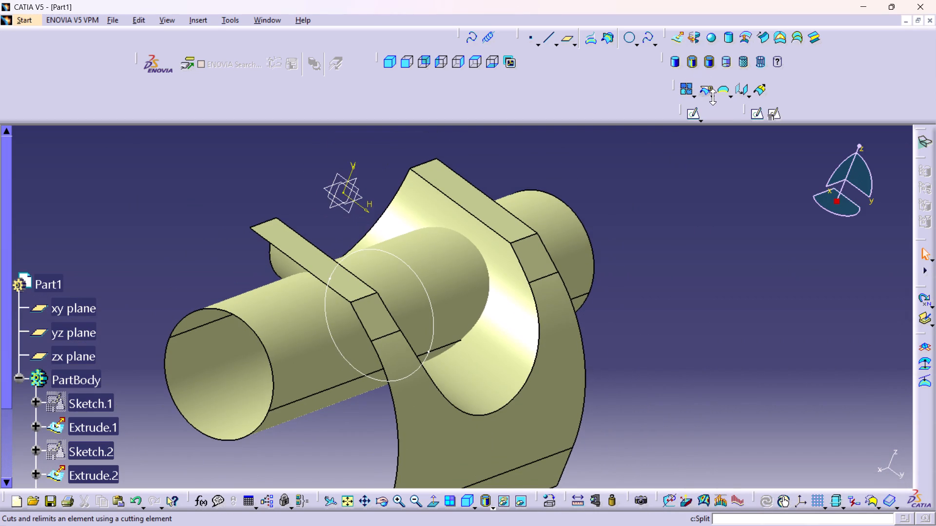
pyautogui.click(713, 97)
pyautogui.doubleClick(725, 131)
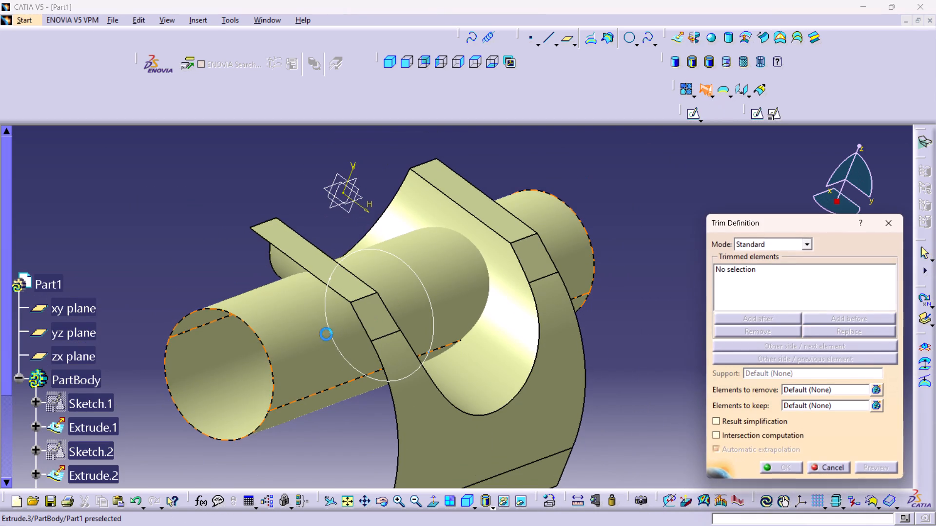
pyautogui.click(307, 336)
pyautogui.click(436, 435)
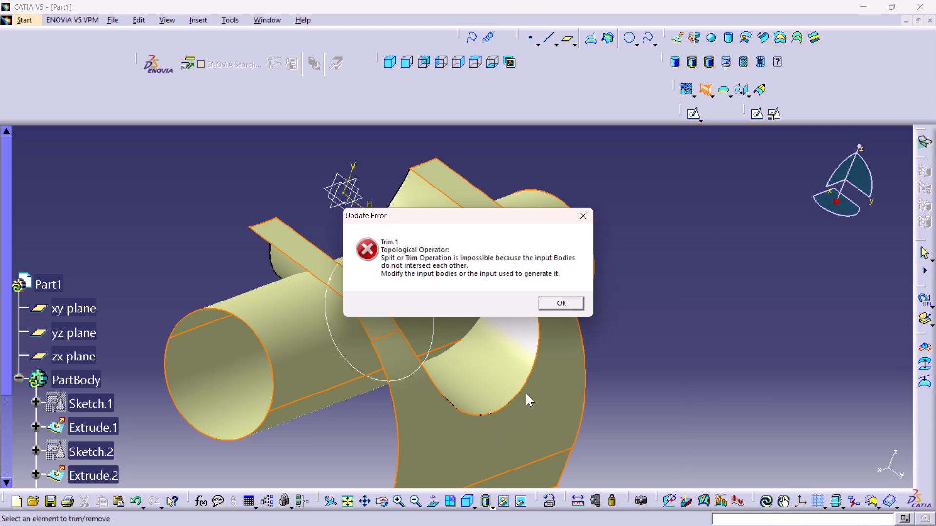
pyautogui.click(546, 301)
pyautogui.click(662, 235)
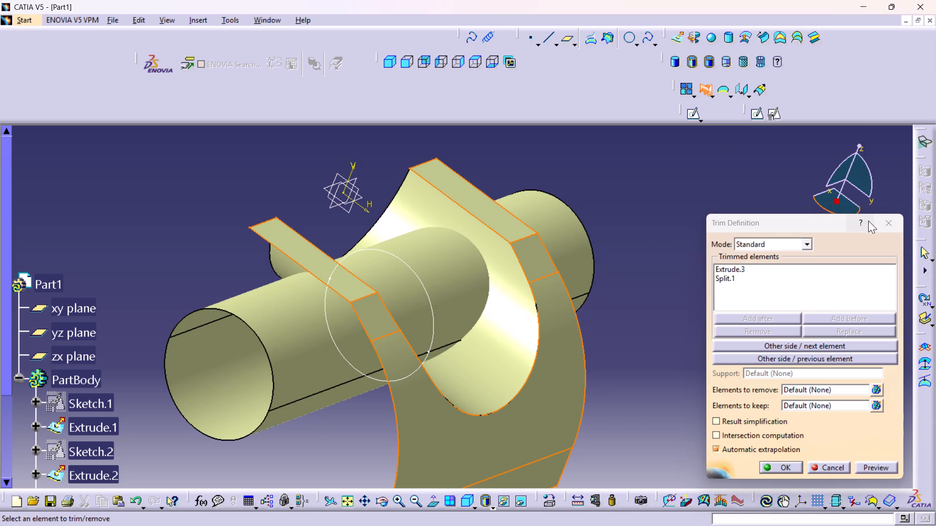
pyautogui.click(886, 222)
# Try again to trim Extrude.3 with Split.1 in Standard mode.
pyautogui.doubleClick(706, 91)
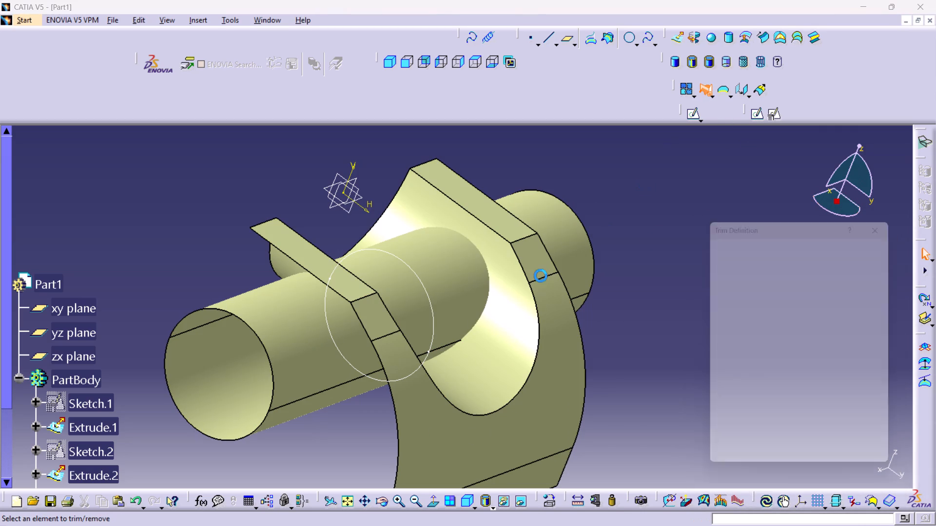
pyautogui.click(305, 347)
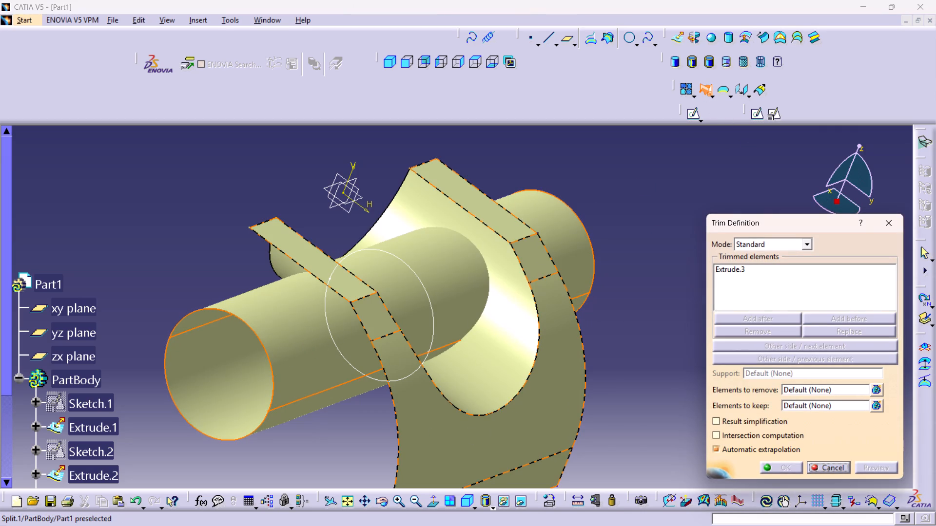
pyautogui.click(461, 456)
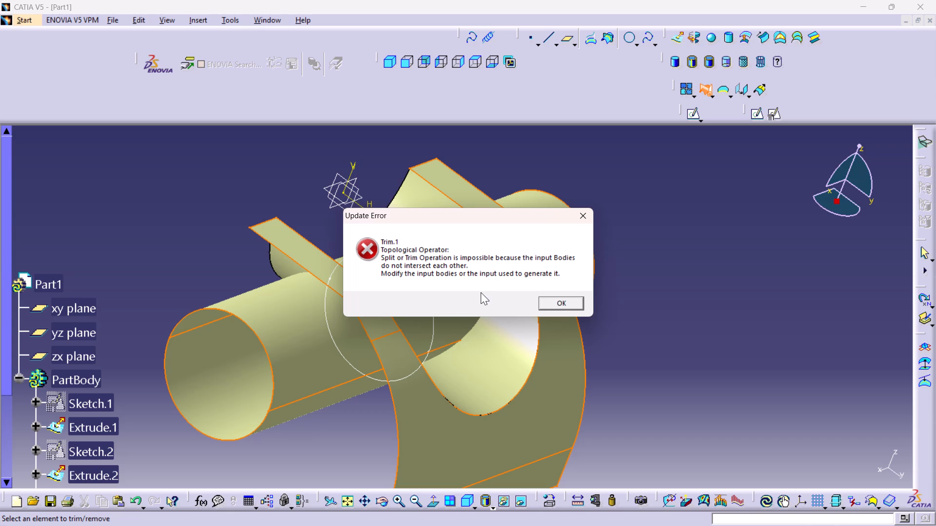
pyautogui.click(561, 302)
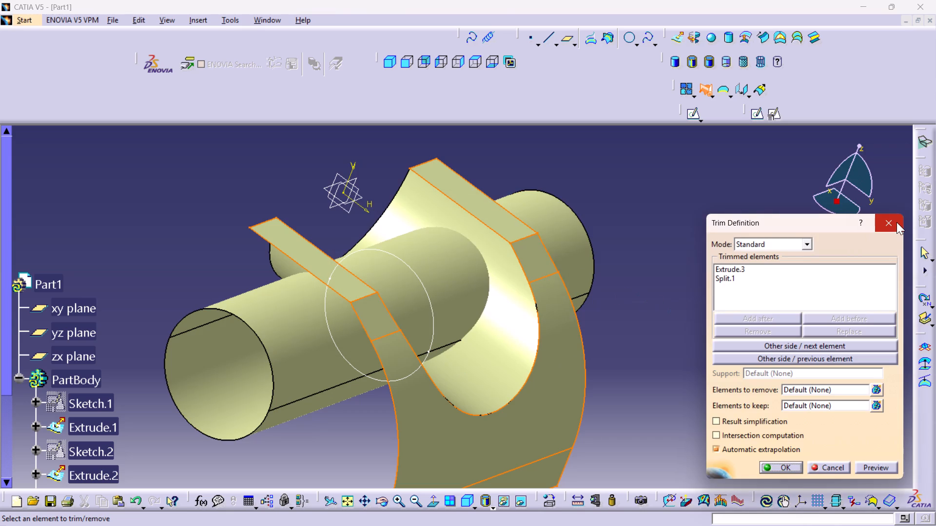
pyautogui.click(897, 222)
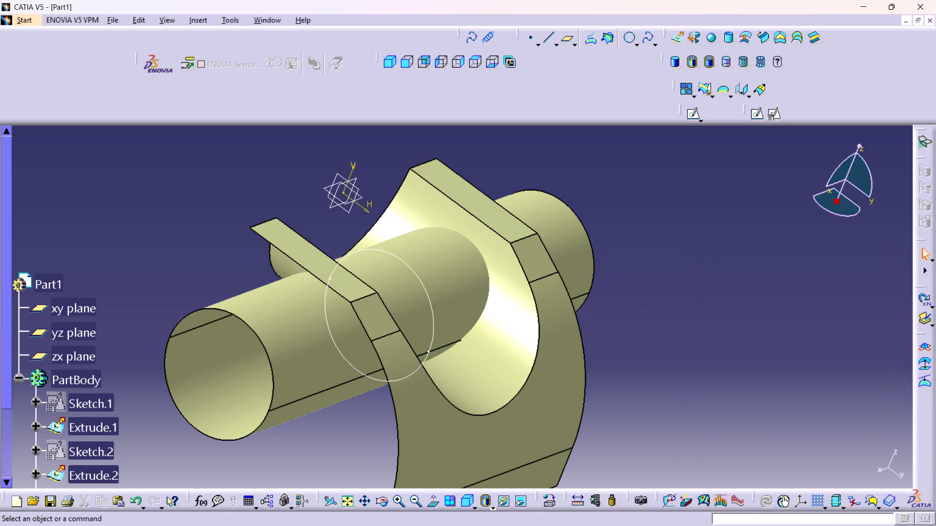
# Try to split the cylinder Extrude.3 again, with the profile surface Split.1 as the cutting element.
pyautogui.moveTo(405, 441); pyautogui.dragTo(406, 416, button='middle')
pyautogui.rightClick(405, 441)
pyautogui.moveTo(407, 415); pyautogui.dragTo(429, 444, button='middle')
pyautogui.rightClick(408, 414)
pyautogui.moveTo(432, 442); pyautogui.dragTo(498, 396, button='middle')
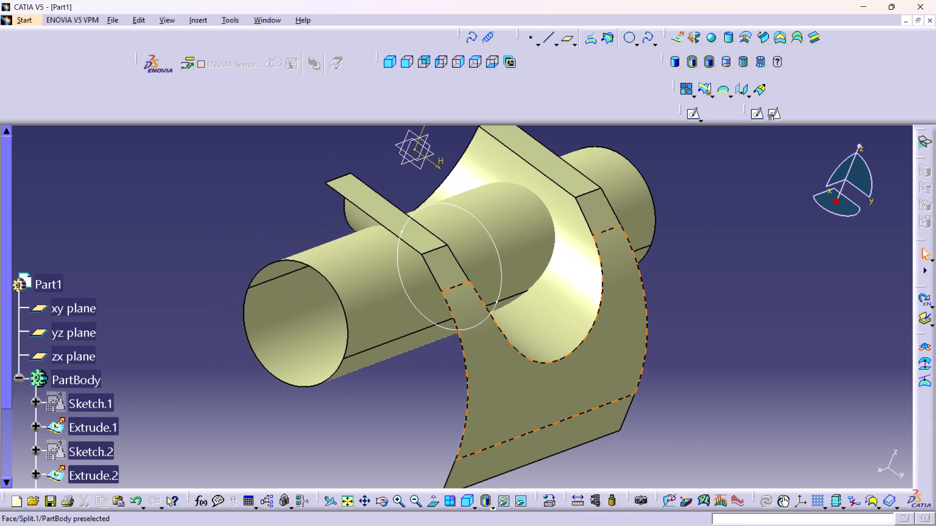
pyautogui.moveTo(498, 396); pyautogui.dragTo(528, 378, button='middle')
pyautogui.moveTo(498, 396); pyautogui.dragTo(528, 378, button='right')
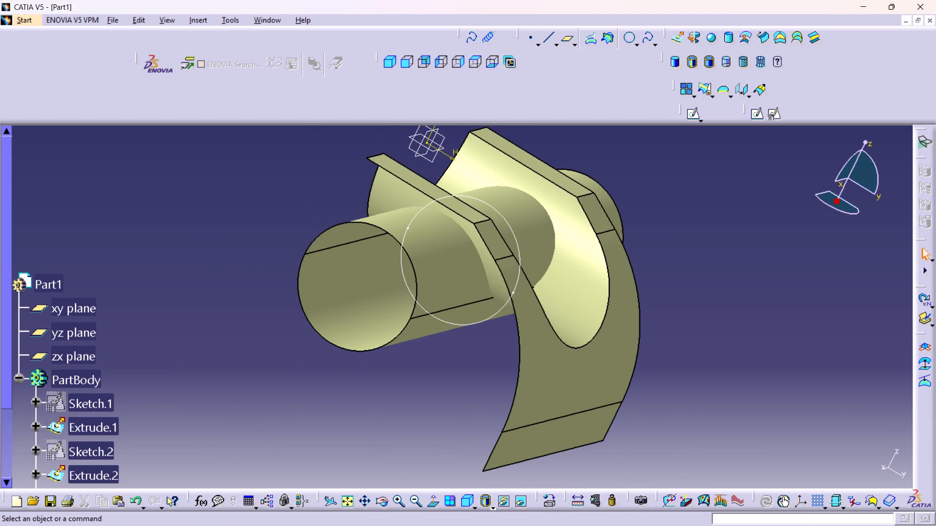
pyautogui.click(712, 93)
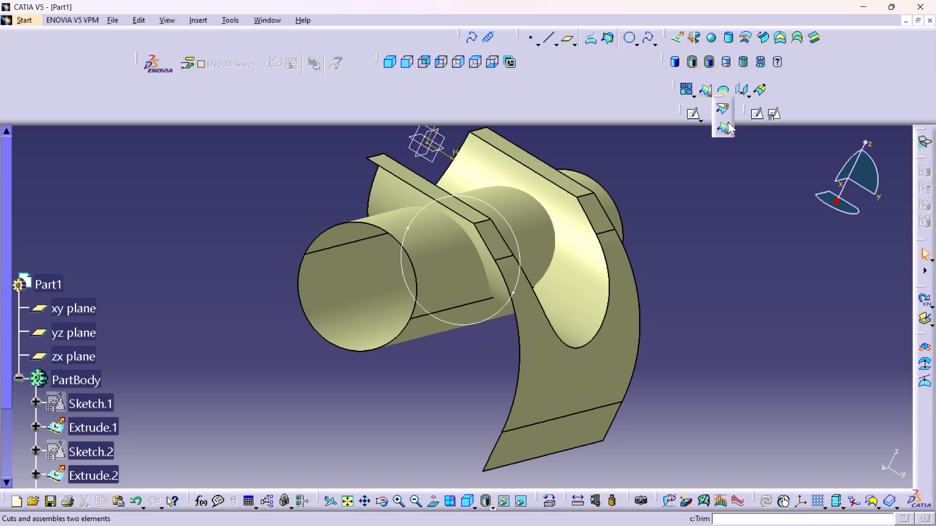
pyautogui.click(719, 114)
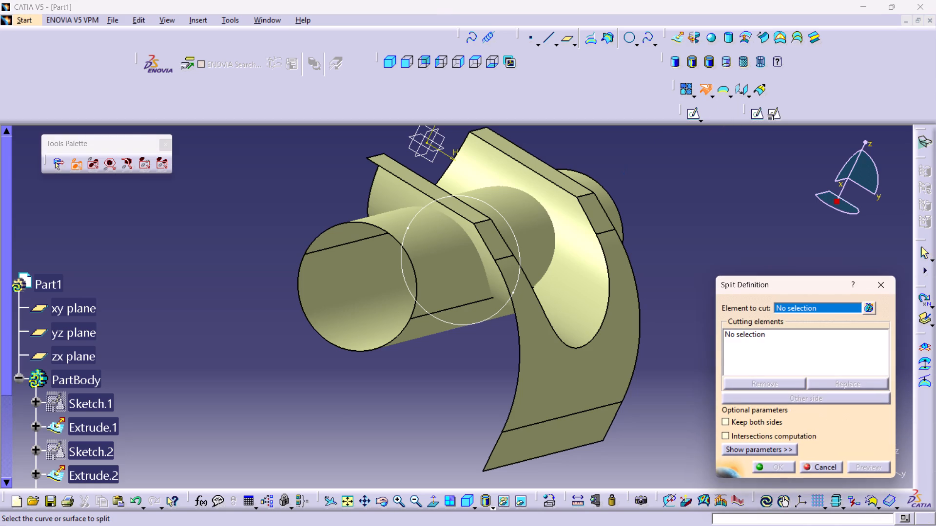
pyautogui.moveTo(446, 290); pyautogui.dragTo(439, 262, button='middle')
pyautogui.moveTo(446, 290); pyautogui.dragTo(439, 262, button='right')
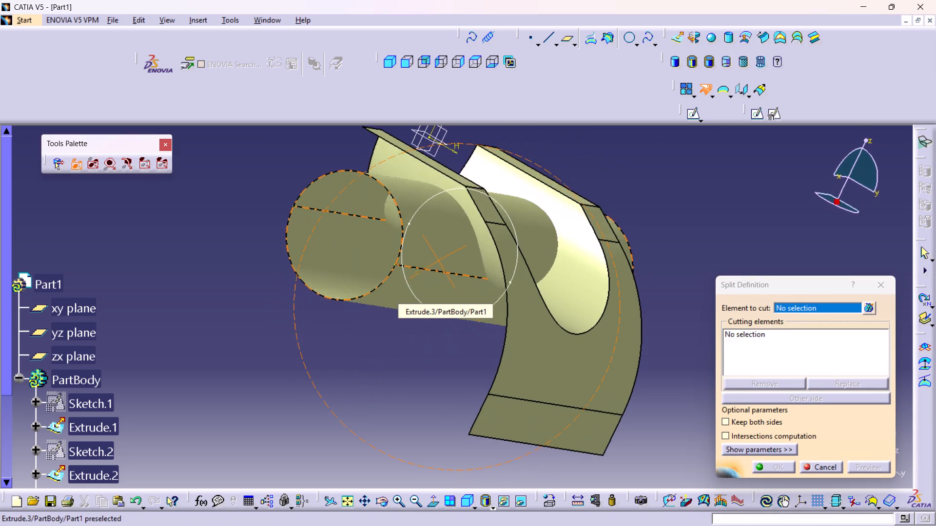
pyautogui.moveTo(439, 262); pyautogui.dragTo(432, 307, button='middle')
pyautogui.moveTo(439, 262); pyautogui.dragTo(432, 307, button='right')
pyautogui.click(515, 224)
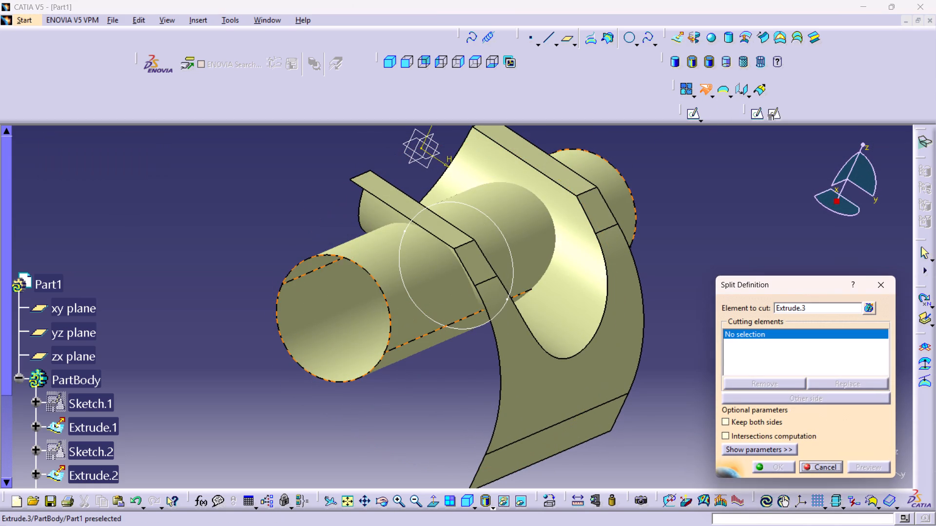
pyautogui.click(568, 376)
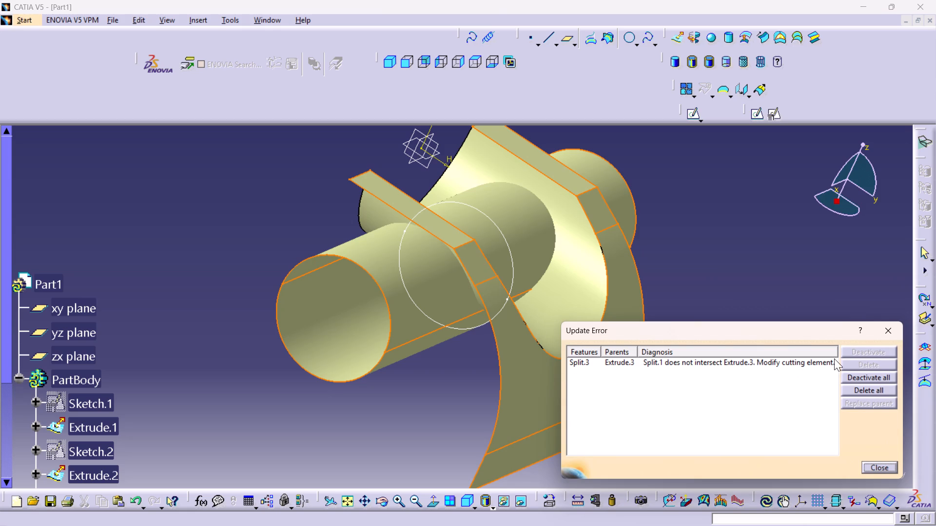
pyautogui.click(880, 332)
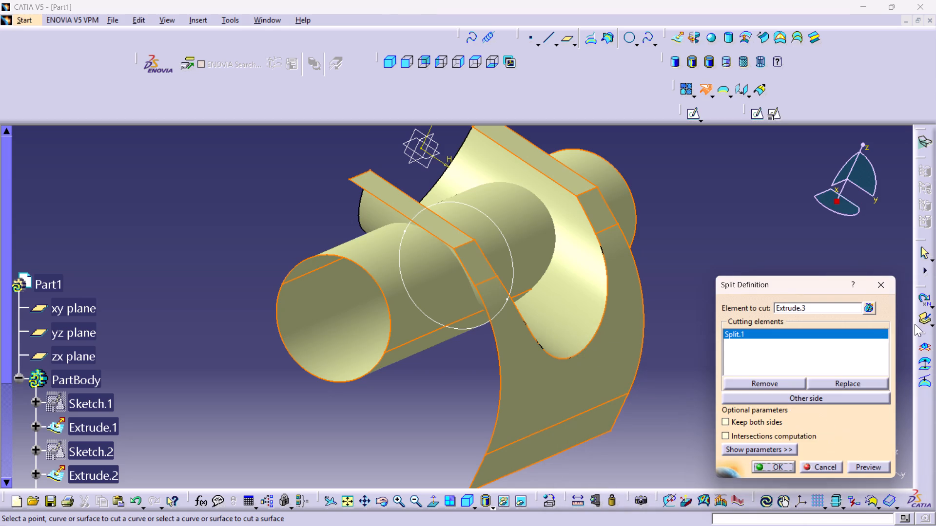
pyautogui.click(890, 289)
# Set the length of the extruded cylinder surface Extrude.3 to 35 mm, keeping the mirrored extent.
pyautogui.scroll(-4, 59, 450)
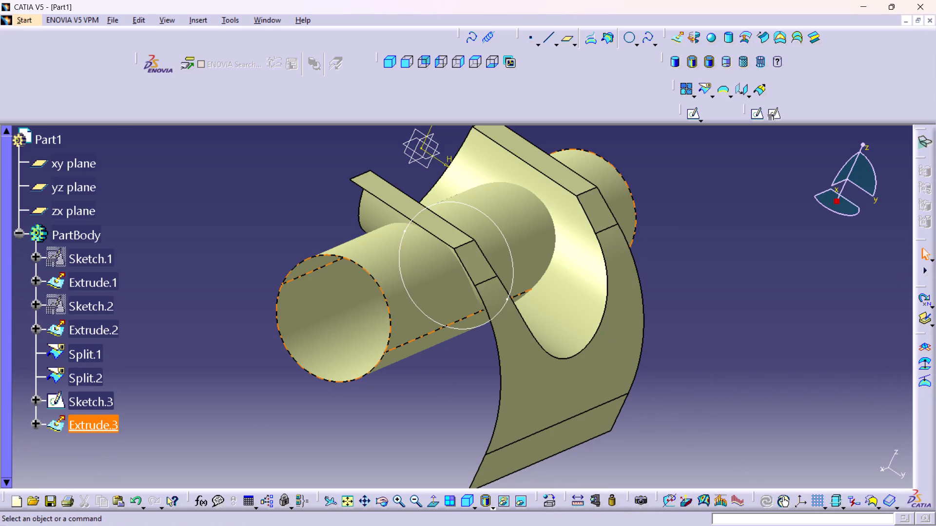
pyautogui.doubleClick(84, 420)
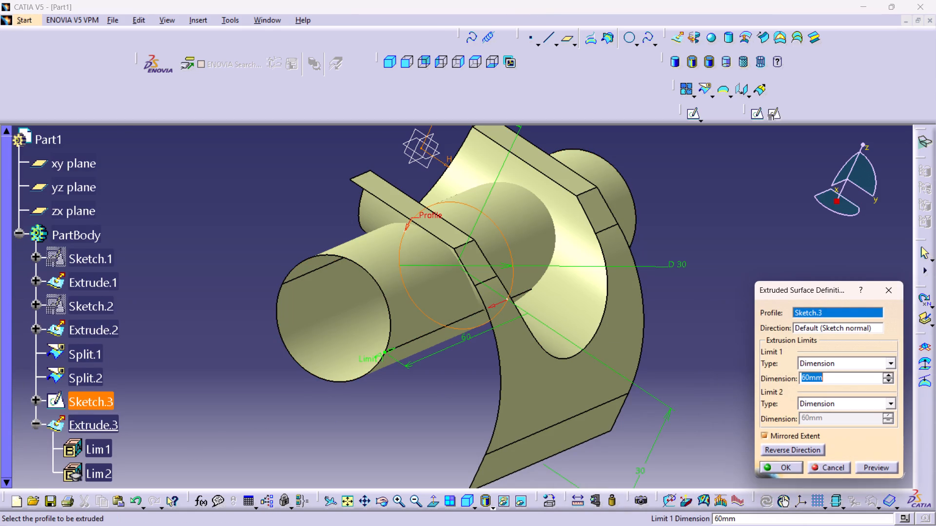
pyautogui.doubleClick(835, 375)
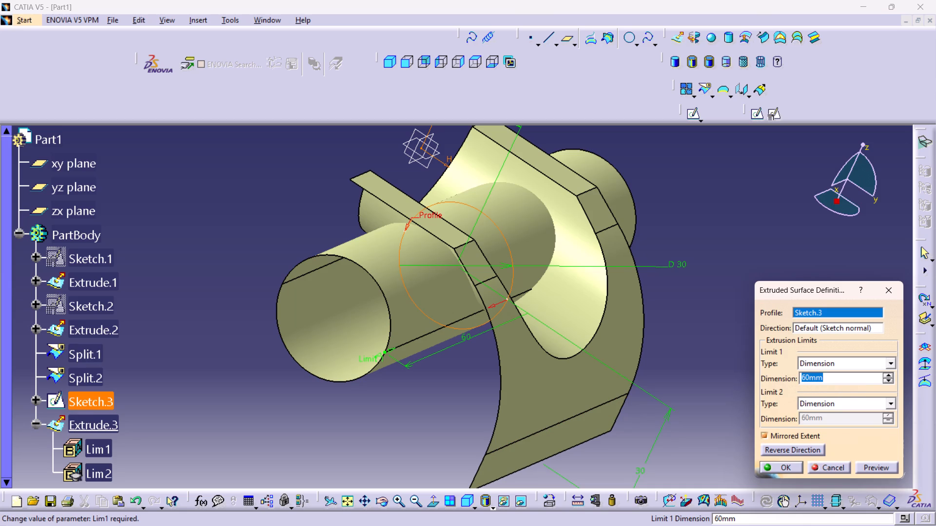
pyautogui.write('35')
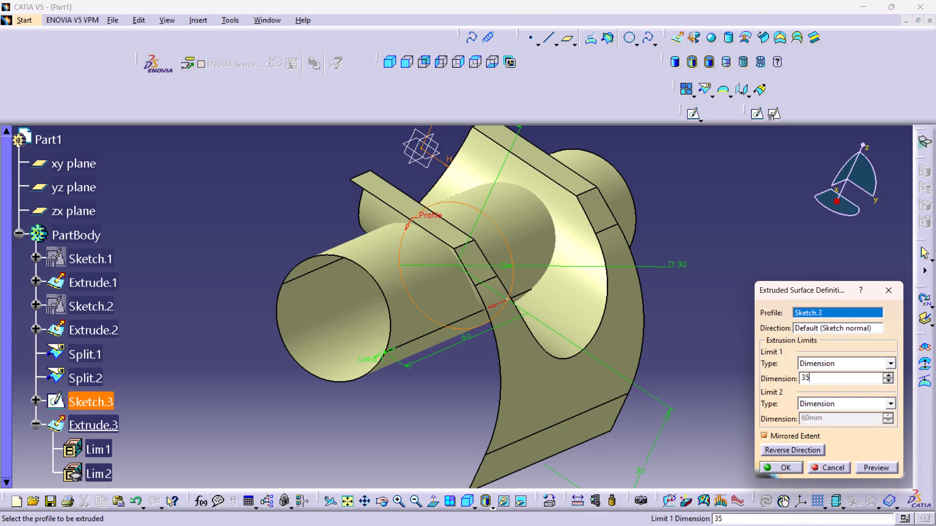
pyautogui.click(872, 468)
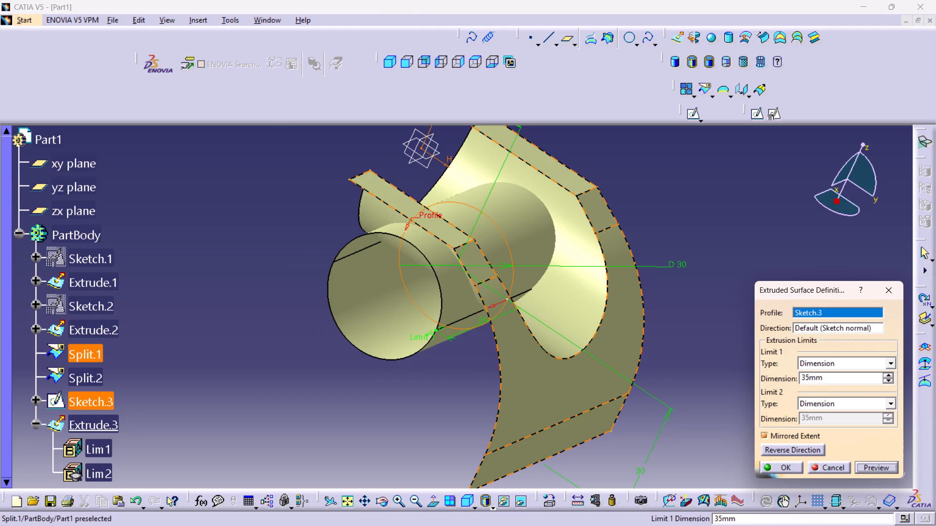
pyautogui.moveTo(486, 284); pyautogui.dragTo(316, 360, button='middle')
pyautogui.moveTo(486, 284); pyautogui.dragTo(317, 360, button='right')
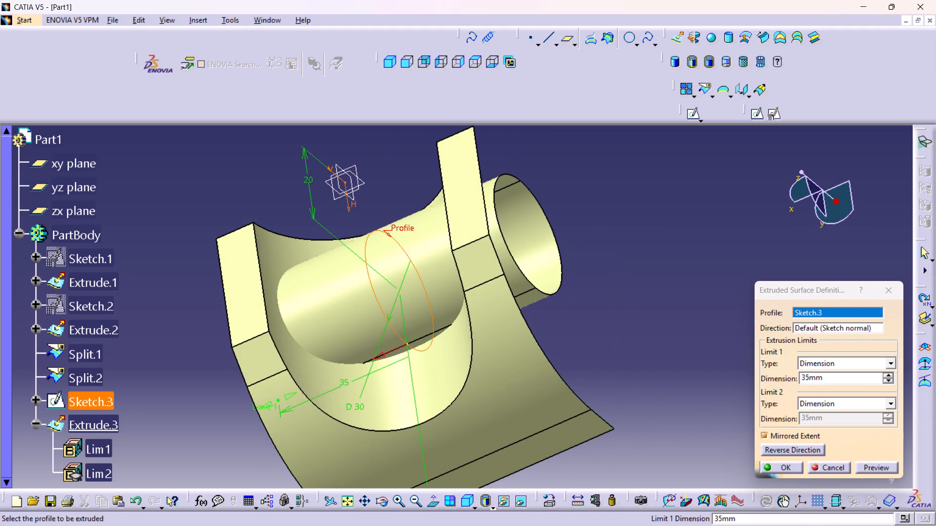
pyautogui.click(783, 466)
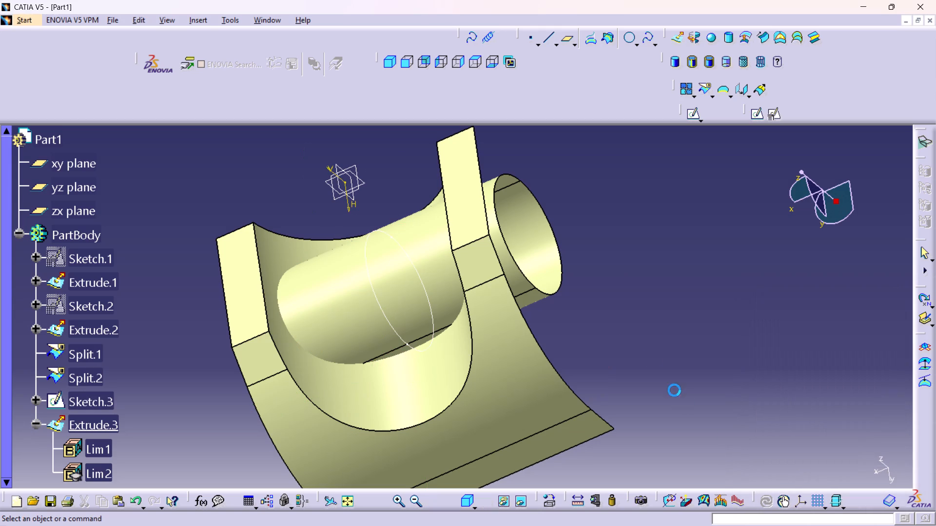
# Examine from several sides where the shortened cylinder passes through the trough and the profile surface.
pyautogui.click(647, 350)
pyautogui.moveTo(278, 433); pyautogui.dragTo(433, 416, button='middle')
pyautogui.moveTo(278, 433); pyautogui.dragTo(433, 416, button='right')
pyautogui.scroll(1, 433, 416)
pyautogui.moveTo(371, 416); pyautogui.dragTo(342, 295, button='middle')
pyautogui.moveTo(362, 385); pyautogui.dragTo(342, 295, button='right')
pyautogui.moveTo(430, 292); pyautogui.dragTo(451, 301, button='middle')
pyautogui.moveTo(436, 365); pyautogui.dragTo(445, 329, button='right')
pyautogui.moveTo(446, 326); pyautogui.dragTo(451, 301, button='right')
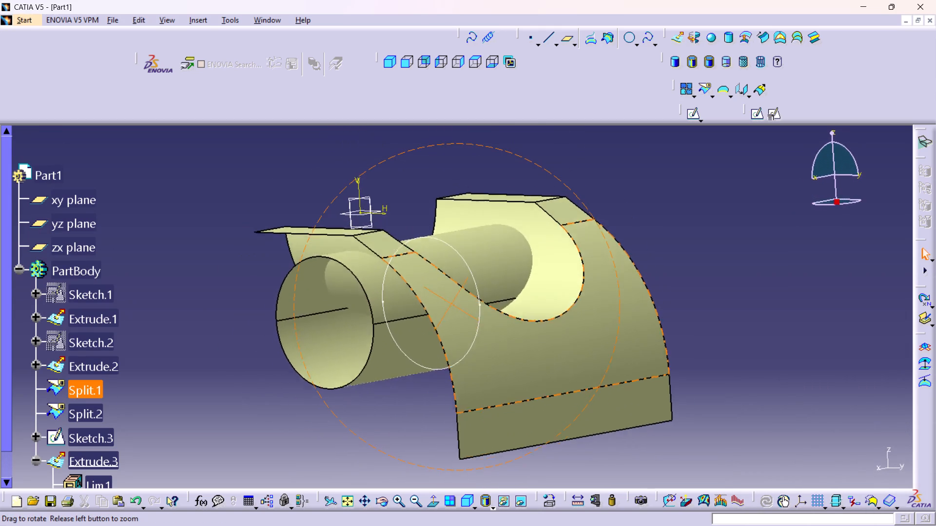
pyautogui.moveTo(451, 301); pyautogui.dragTo(467, 328, button='right')
pyautogui.moveTo(451, 301); pyautogui.dragTo(467, 328, button='middle')
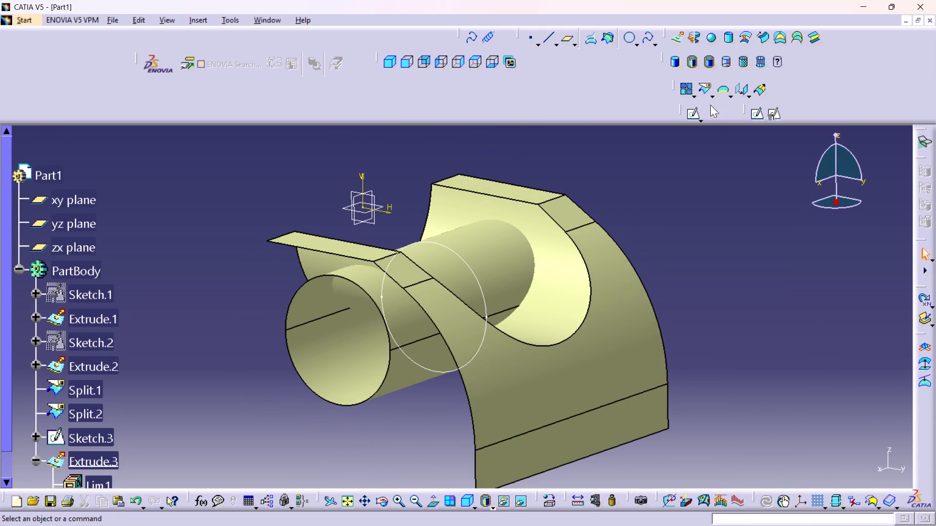
# Hide the circle sketch Sketch.3.
pyautogui.scroll(-3, 103, 317)
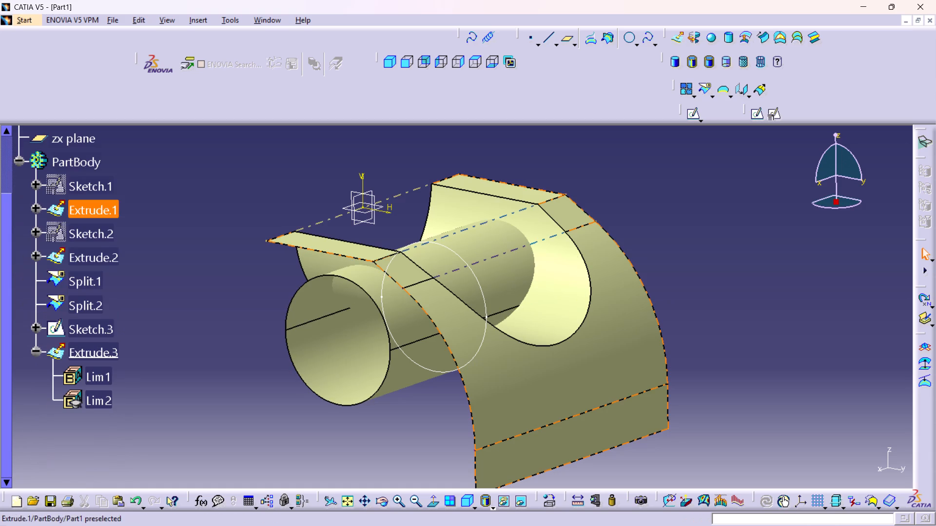
pyautogui.rightClick(81, 329)
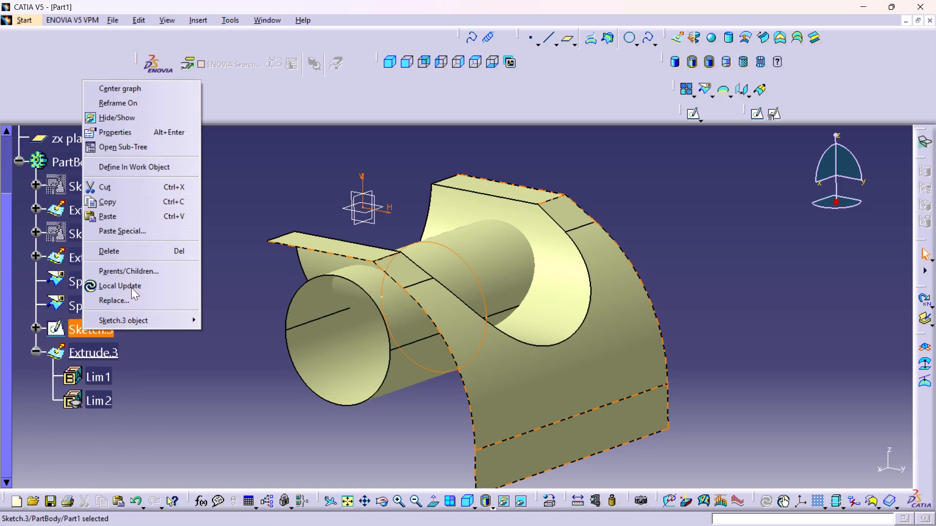
pyautogui.click(125, 115)
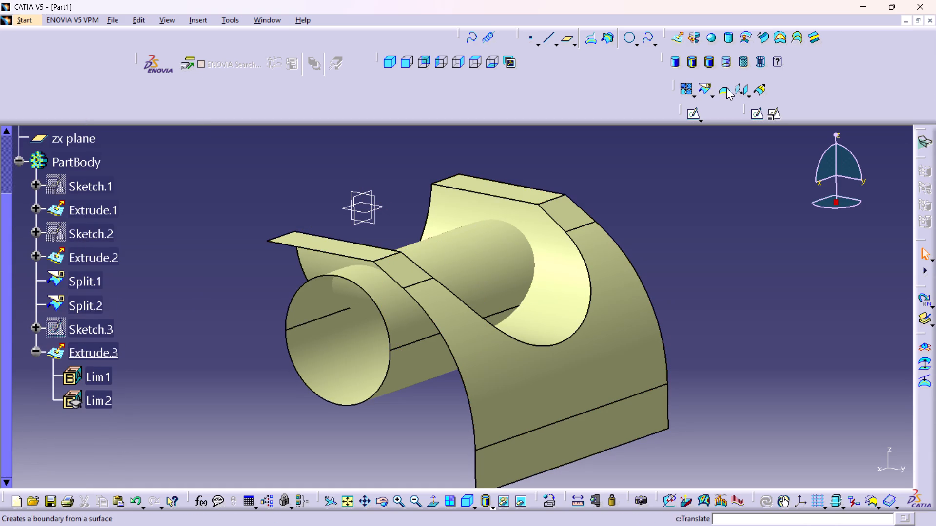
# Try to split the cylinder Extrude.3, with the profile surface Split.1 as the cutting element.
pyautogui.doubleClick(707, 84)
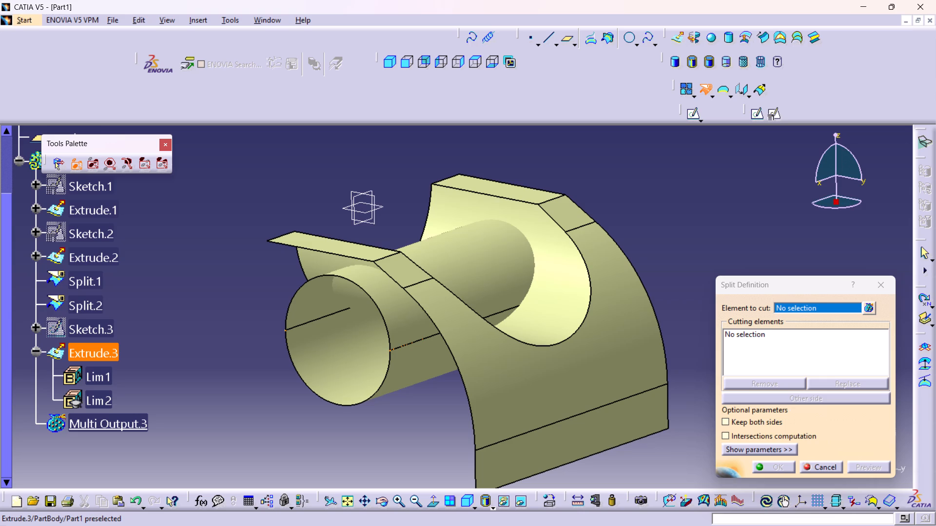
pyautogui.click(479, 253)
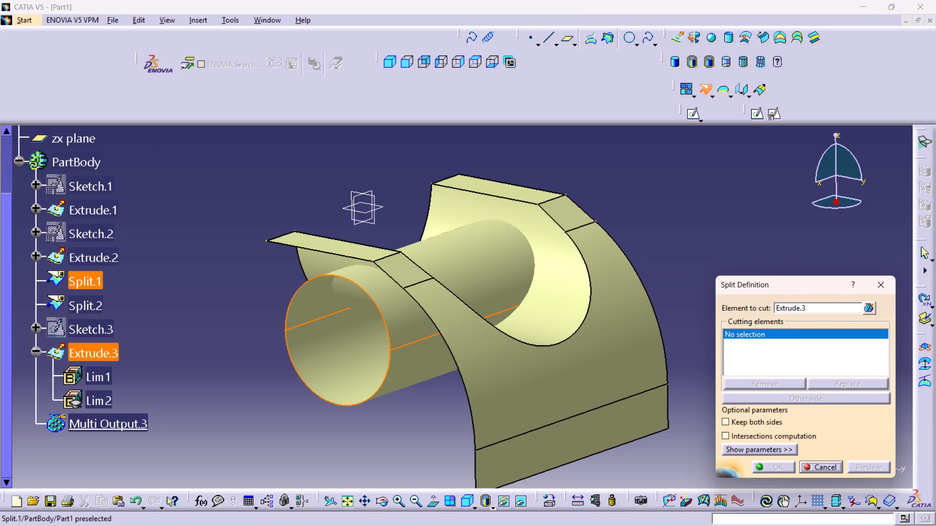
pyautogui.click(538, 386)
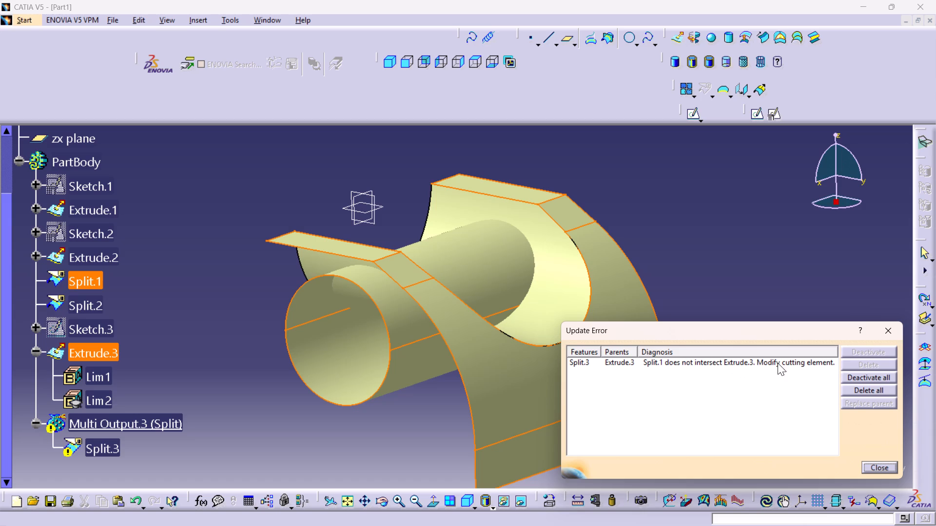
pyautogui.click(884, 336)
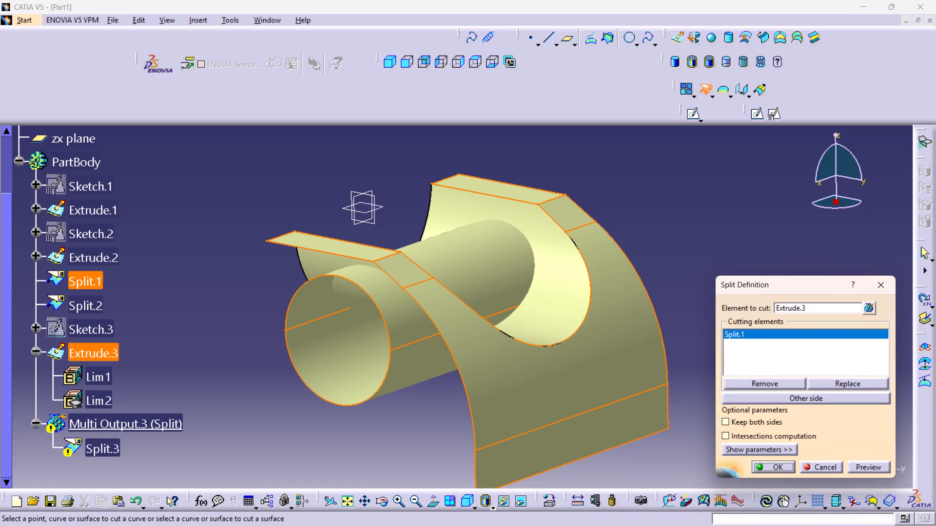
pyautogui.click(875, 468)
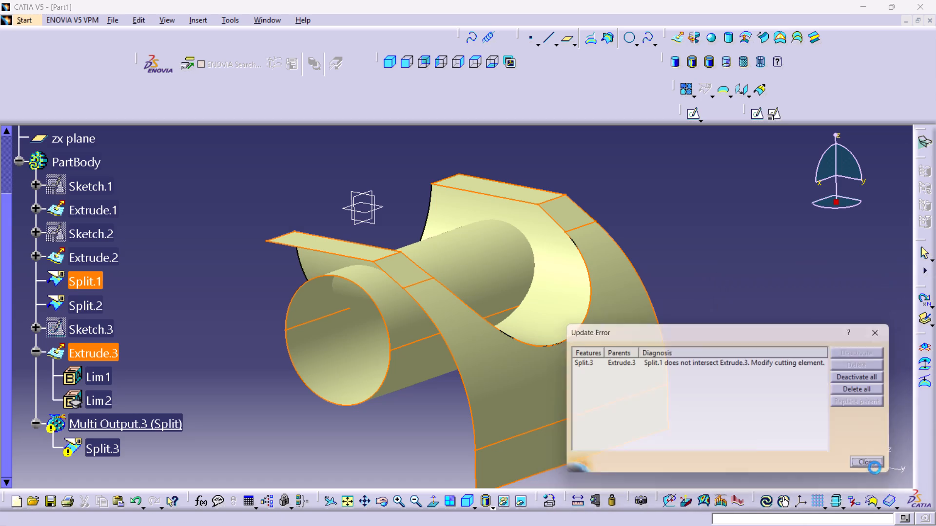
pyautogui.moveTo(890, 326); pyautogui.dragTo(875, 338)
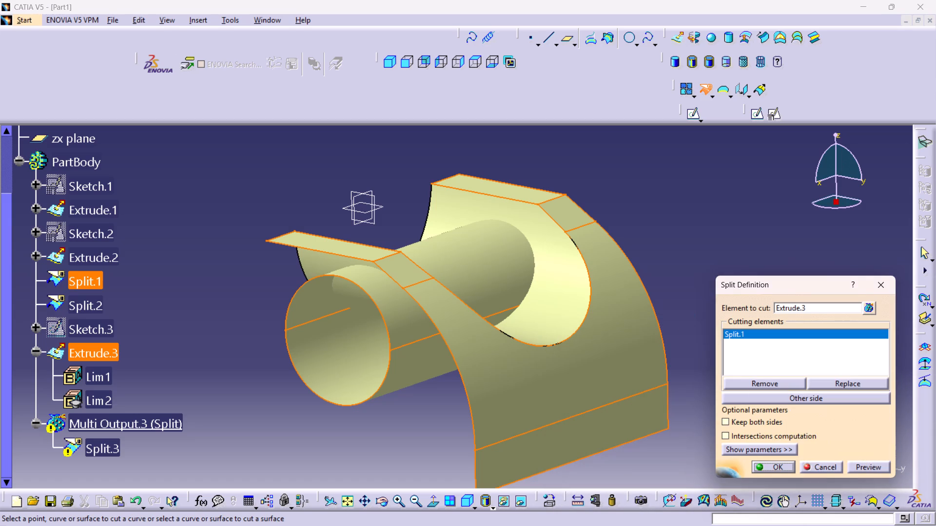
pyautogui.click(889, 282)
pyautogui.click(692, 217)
# Examine from several sides how the cylinder Extrude.3 meets the trough and the profile surface.
pyautogui.moveTo(535, 323); pyautogui.dragTo(488, 368, button='middle')
pyautogui.moveTo(535, 323); pyautogui.dragTo(488, 368, button='right')
pyautogui.moveTo(356, 420); pyautogui.dragTo(351, 434, button='middle')
pyautogui.moveTo(356, 420); pyautogui.dragTo(351, 434, button='right')
pyautogui.moveTo(383, 384); pyautogui.dragTo(643, 333, button='middle')
pyautogui.moveTo(386, 384); pyautogui.dragTo(643, 333, button='right')
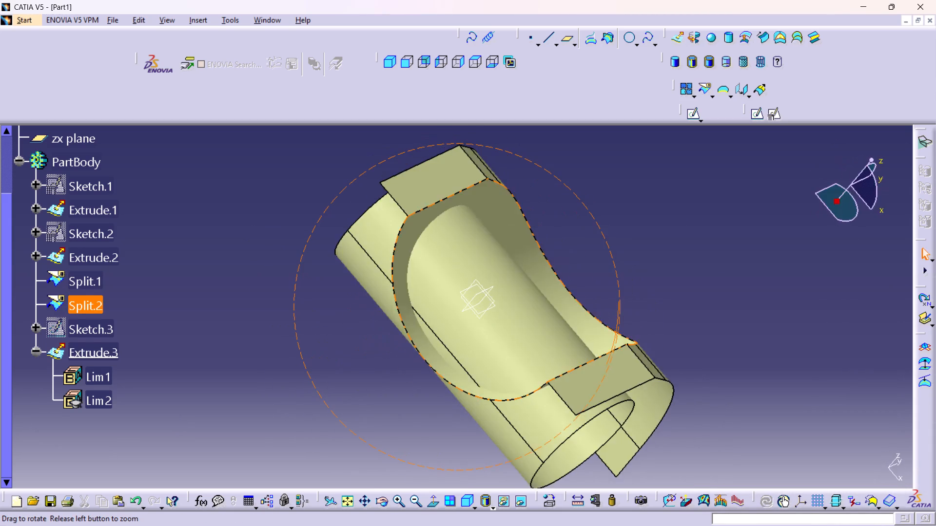
pyautogui.moveTo(643, 333); pyautogui.dragTo(616, 288, button='middle')
pyautogui.moveTo(643, 333); pyautogui.dragTo(616, 288, button='right')
pyautogui.moveTo(522, 381); pyautogui.dragTo(487, 348, button='middle')
pyautogui.moveTo(521, 382); pyautogui.dragTo(487, 348, button='right')
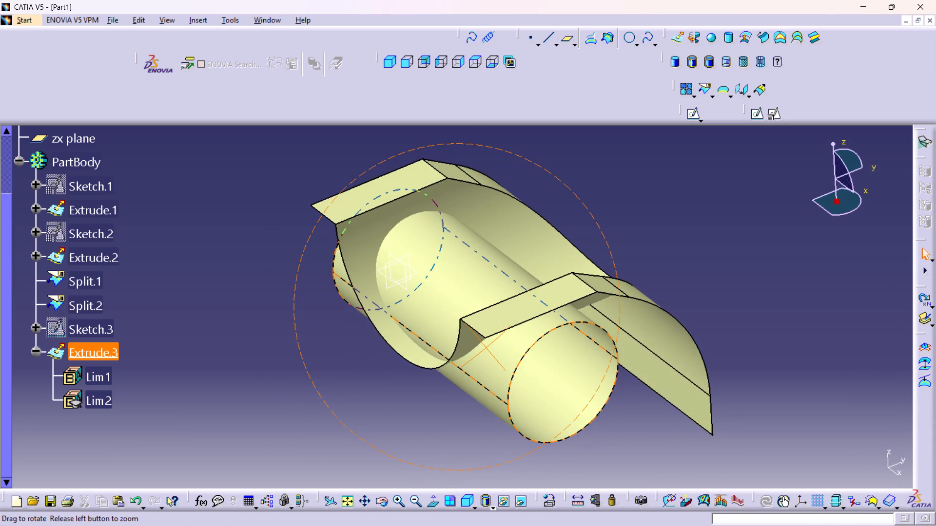
pyautogui.moveTo(487, 348); pyautogui.dragTo(478, 351, button='middle')
pyautogui.moveTo(487, 348); pyautogui.dragTo(478, 351, button='right')
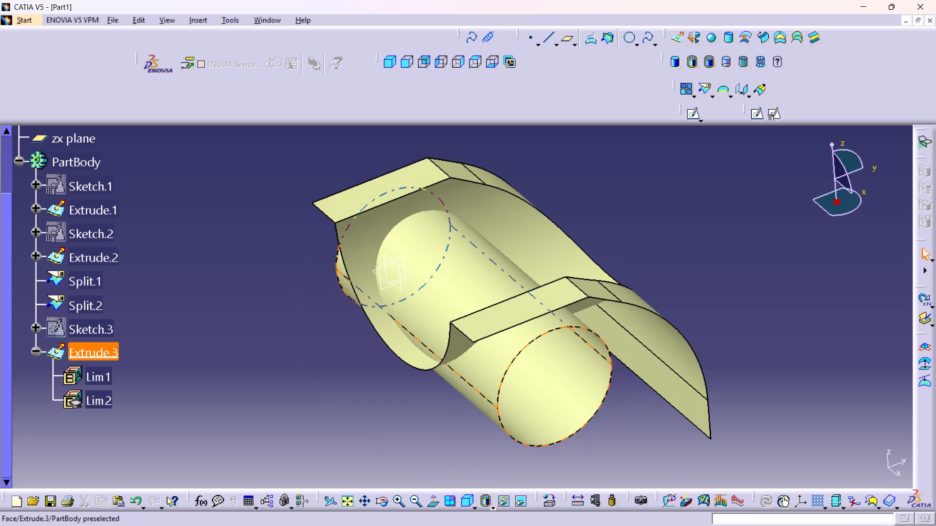
pyautogui.moveTo(552, 427); pyautogui.dragTo(366, 414, button='middle')
pyautogui.moveTo(547, 427); pyautogui.dragTo(366, 414, button='right')
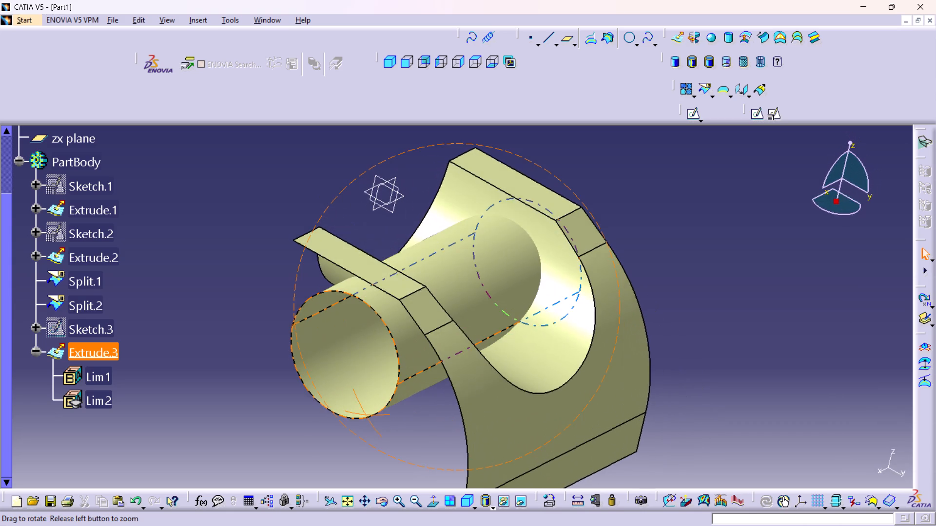
pyautogui.moveTo(366, 414); pyautogui.dragTo(365, 416, button='right')
pyautogui.moveTo(366, 414); pyautogui.dragTo(365, 416, button='middle')
pyautogui.moveTo(435, 345); pyautogui.dragTo(445, 362, button='middle')
pyautogui.rightClick(435, 345)
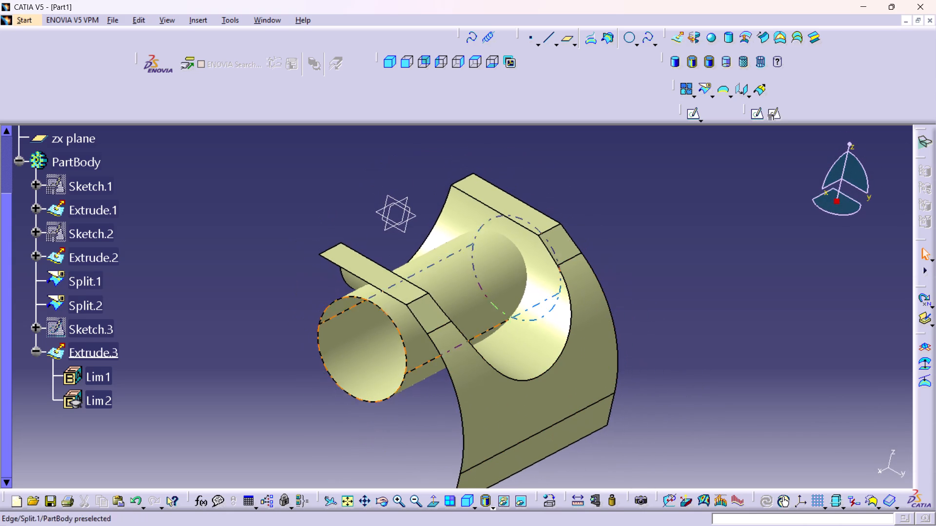
pyautogui.middleClick(371, 391)
pyautogui.rightClick(371, 391)
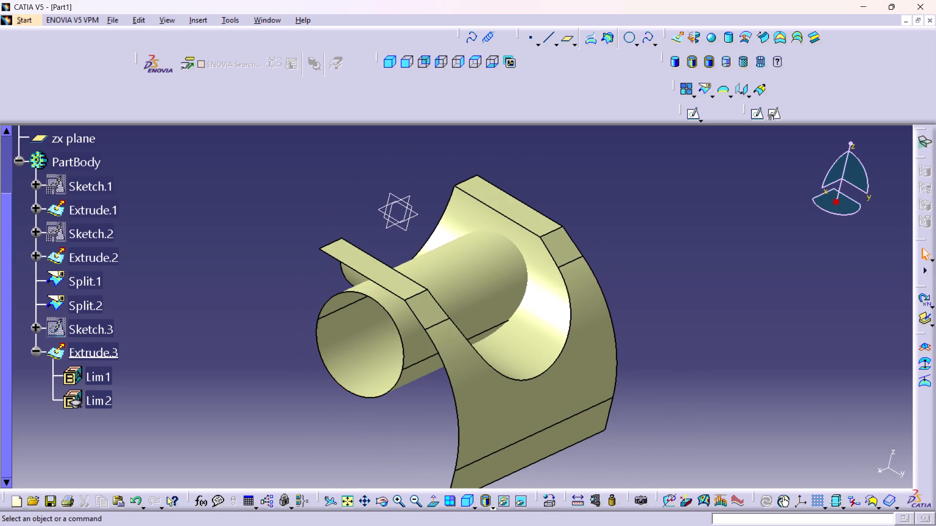
pyautogui.moveTo(416, 374); pyautogui.dragTo(612, 351, button='middle')
pyautogui.moveTo(416, 374); pyautogui.dragTo(612, 351, button='right')
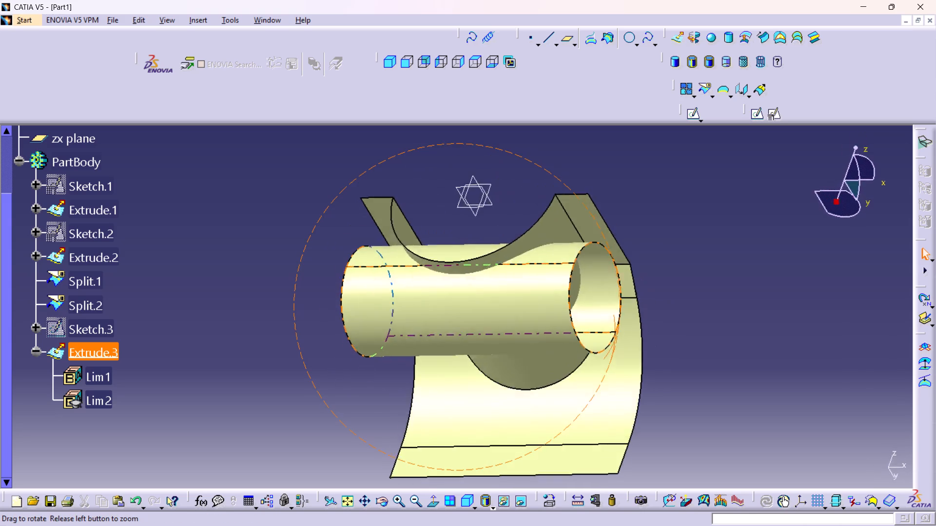
pyautogui.moveTo(612, 351); pyautogui.dragTo(565, 391, button='middle')
pyautogui.moveTo(612, 351); pyautogui.dragTo(562, 388, button='right')
pyautogui.moveTo(504, 345); pyautogui.dragTo(476, 352, button='middle')
pyautogui.moveTo(501, 343); pyautogui.dragTo(476, 352, button='right')
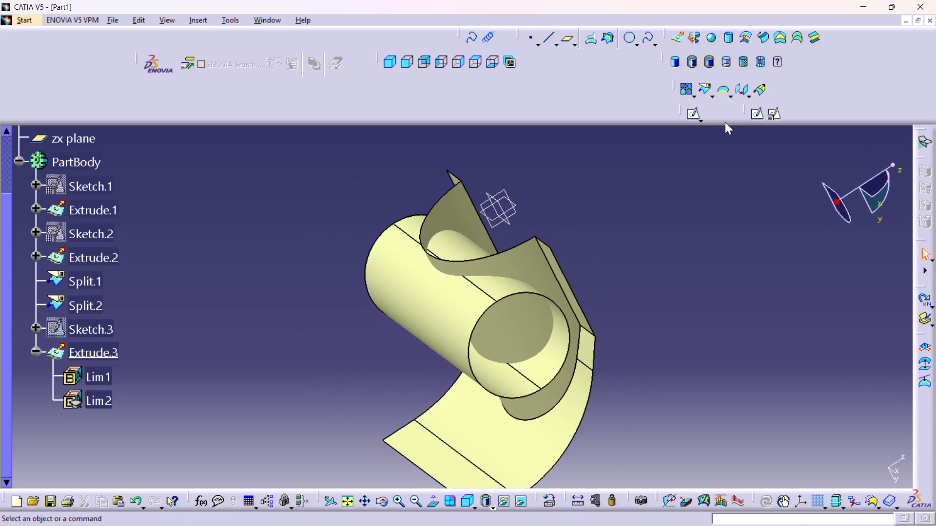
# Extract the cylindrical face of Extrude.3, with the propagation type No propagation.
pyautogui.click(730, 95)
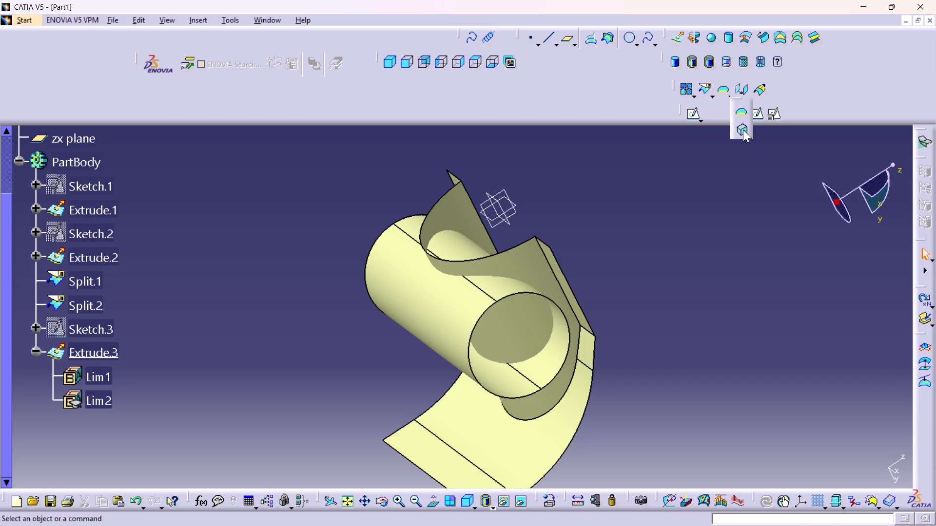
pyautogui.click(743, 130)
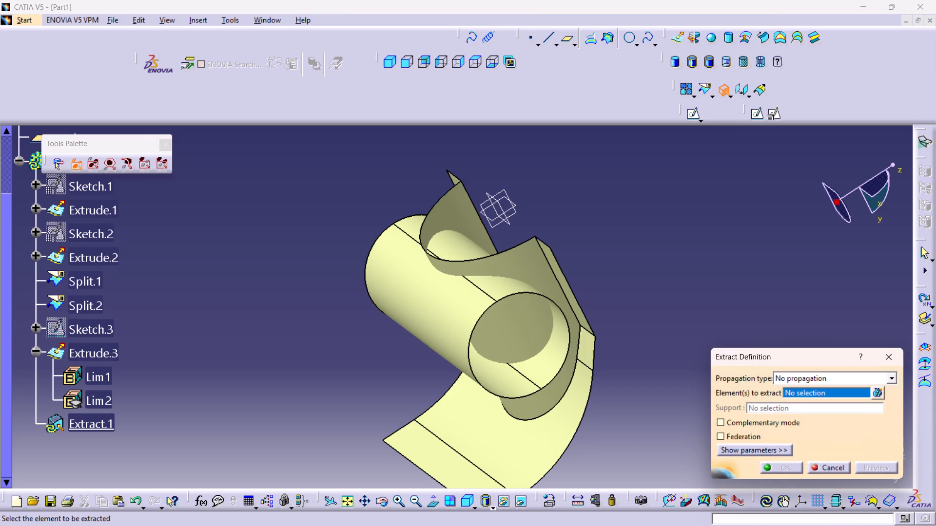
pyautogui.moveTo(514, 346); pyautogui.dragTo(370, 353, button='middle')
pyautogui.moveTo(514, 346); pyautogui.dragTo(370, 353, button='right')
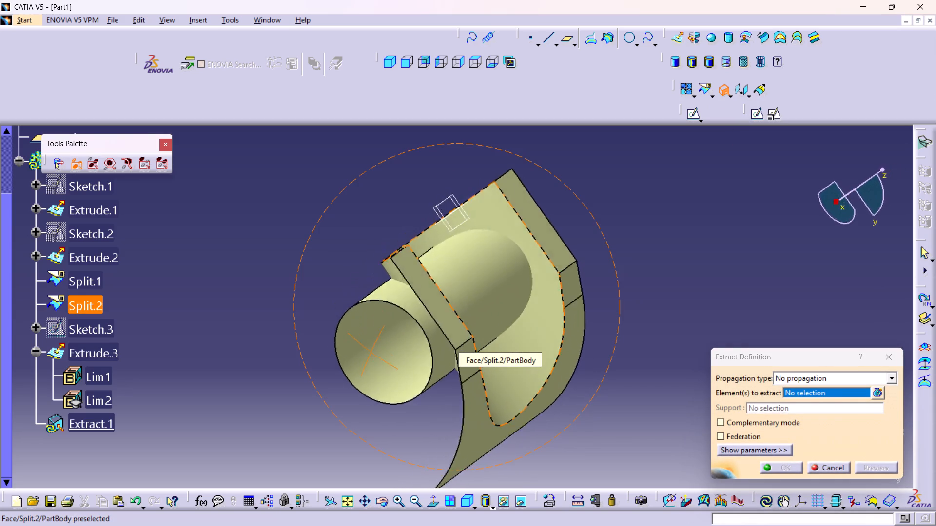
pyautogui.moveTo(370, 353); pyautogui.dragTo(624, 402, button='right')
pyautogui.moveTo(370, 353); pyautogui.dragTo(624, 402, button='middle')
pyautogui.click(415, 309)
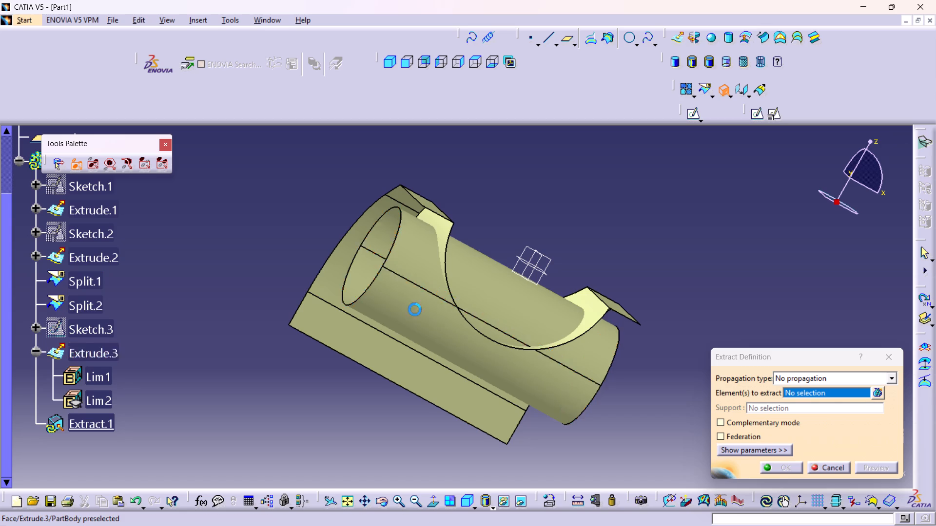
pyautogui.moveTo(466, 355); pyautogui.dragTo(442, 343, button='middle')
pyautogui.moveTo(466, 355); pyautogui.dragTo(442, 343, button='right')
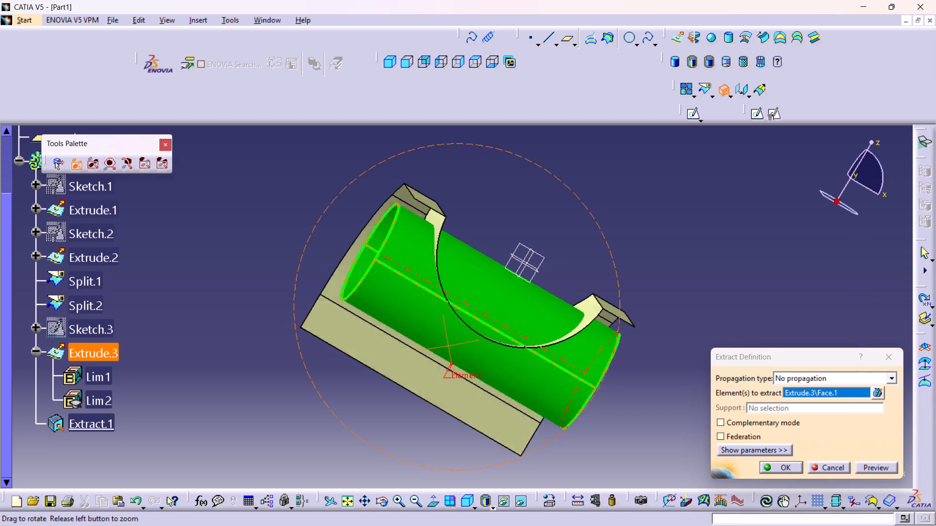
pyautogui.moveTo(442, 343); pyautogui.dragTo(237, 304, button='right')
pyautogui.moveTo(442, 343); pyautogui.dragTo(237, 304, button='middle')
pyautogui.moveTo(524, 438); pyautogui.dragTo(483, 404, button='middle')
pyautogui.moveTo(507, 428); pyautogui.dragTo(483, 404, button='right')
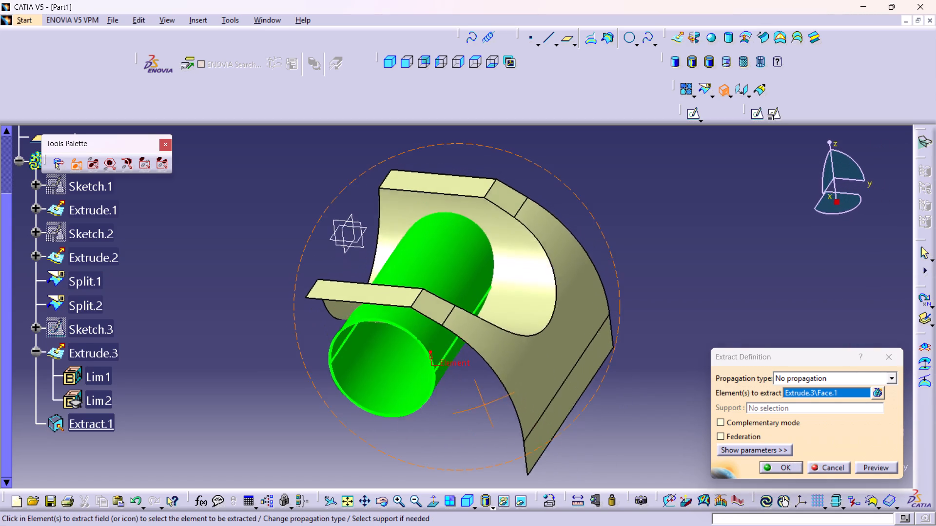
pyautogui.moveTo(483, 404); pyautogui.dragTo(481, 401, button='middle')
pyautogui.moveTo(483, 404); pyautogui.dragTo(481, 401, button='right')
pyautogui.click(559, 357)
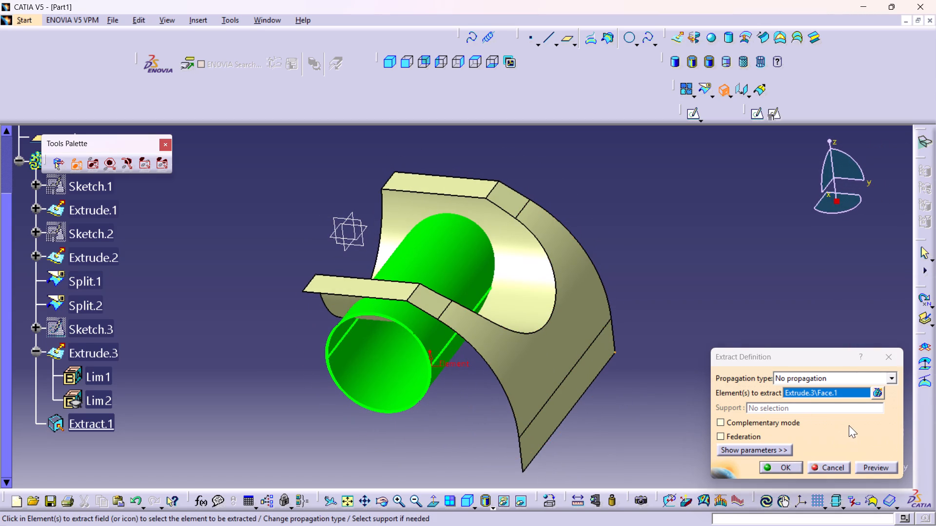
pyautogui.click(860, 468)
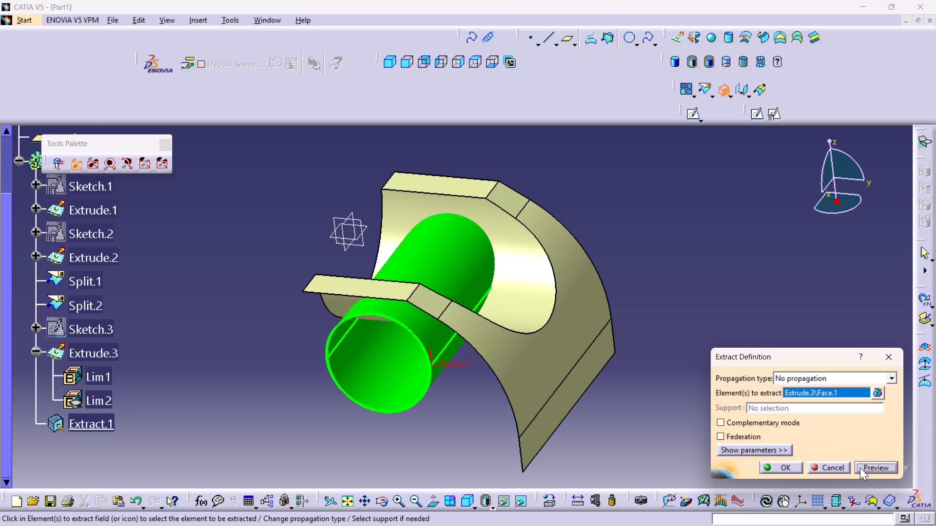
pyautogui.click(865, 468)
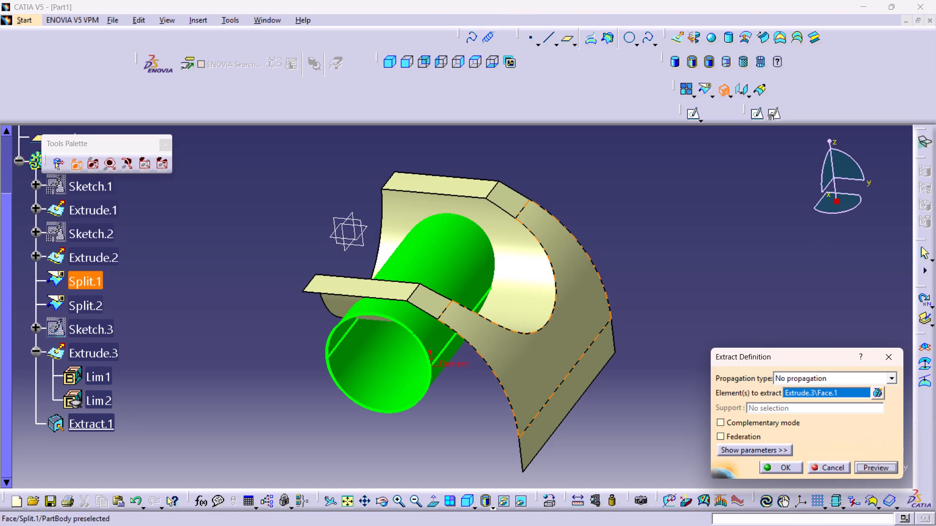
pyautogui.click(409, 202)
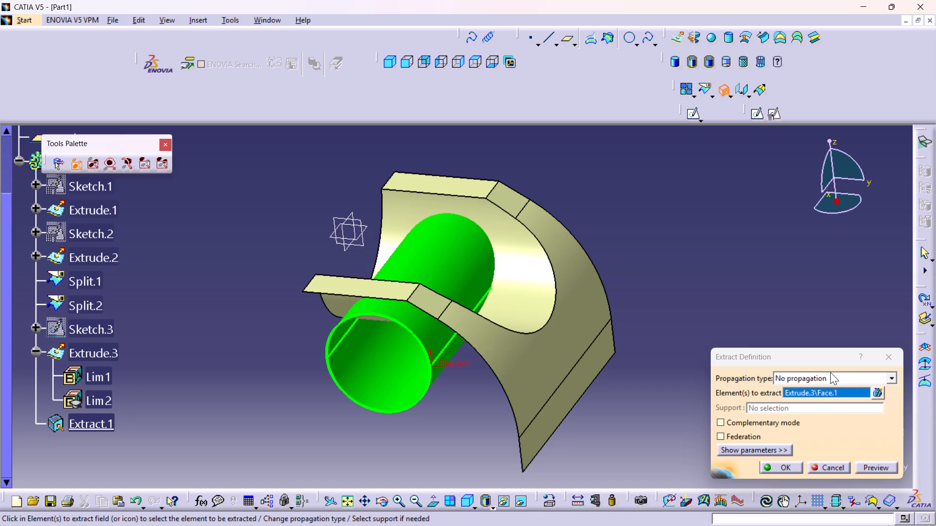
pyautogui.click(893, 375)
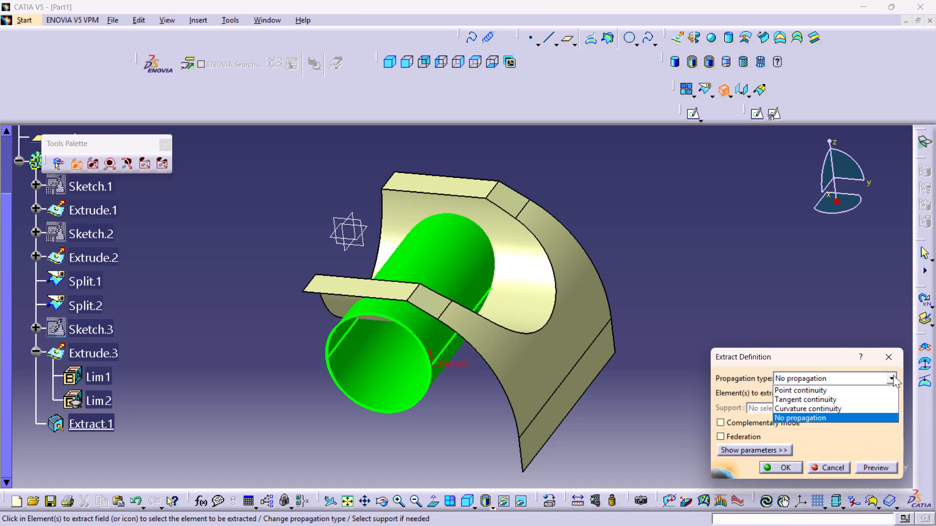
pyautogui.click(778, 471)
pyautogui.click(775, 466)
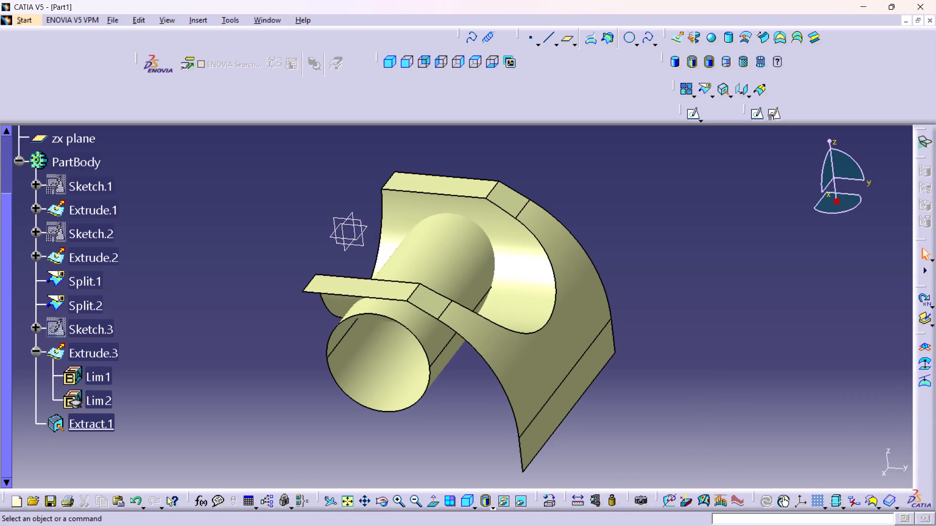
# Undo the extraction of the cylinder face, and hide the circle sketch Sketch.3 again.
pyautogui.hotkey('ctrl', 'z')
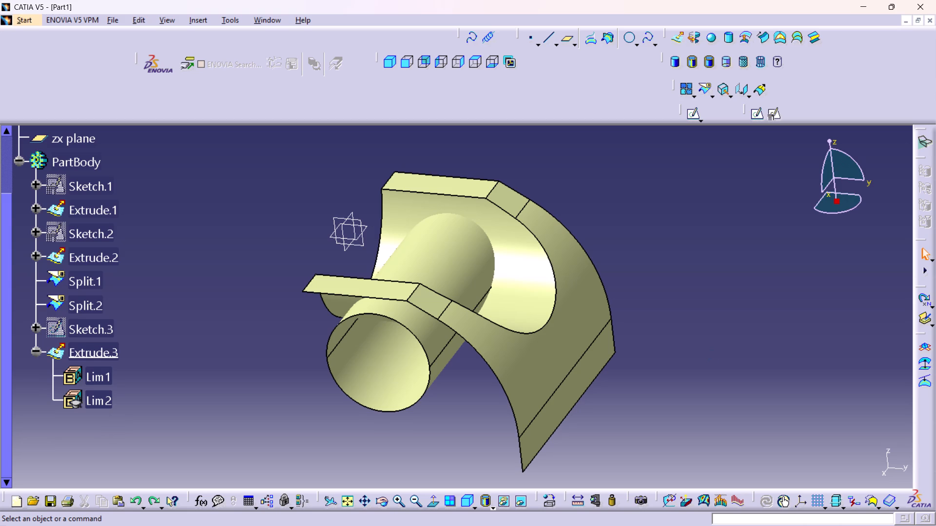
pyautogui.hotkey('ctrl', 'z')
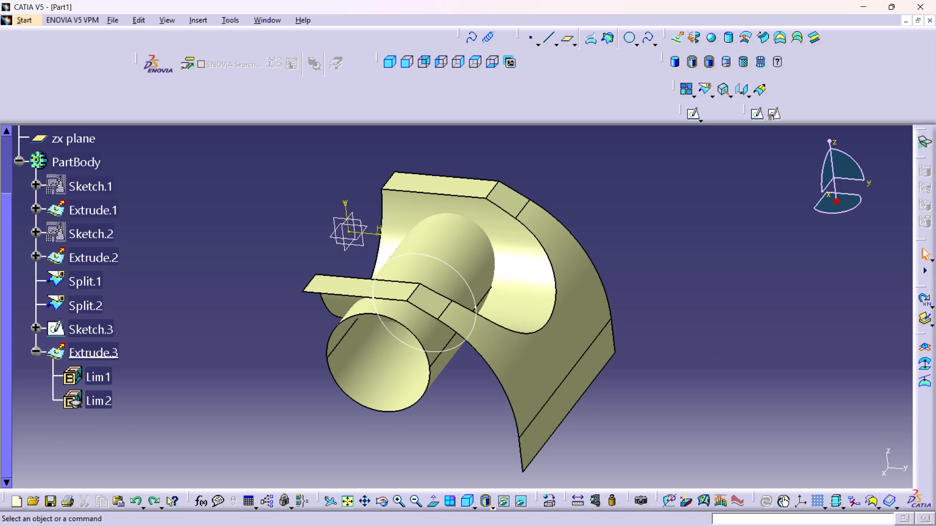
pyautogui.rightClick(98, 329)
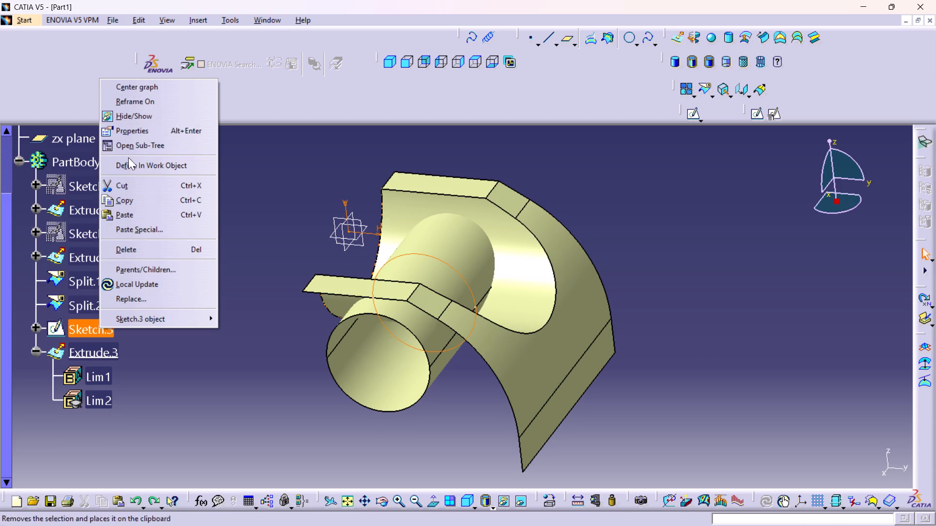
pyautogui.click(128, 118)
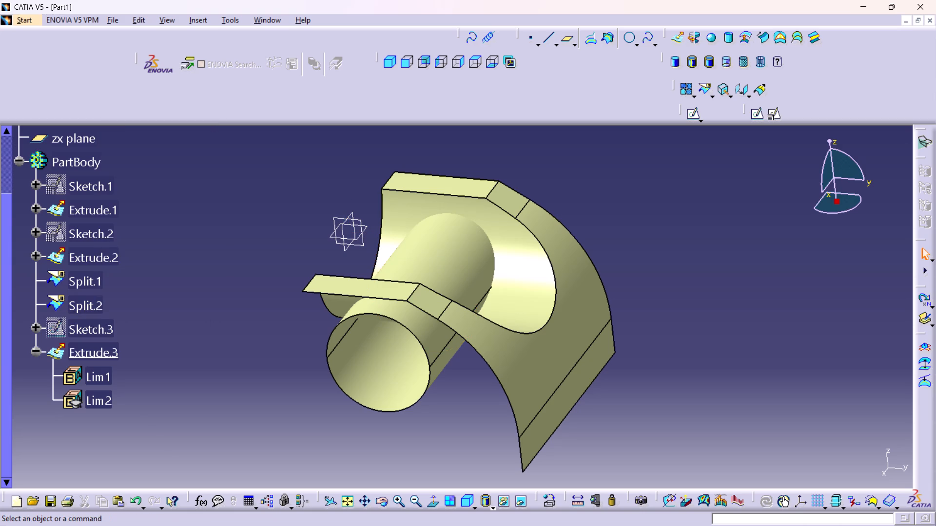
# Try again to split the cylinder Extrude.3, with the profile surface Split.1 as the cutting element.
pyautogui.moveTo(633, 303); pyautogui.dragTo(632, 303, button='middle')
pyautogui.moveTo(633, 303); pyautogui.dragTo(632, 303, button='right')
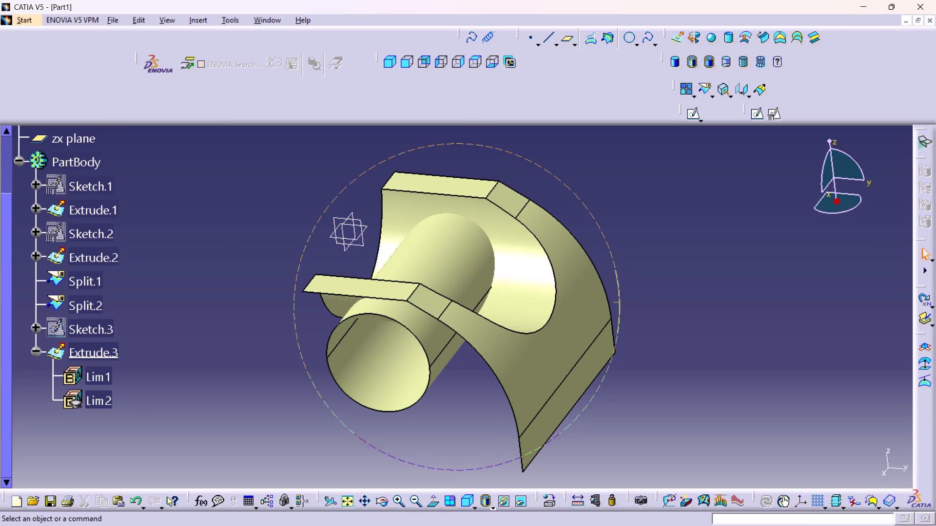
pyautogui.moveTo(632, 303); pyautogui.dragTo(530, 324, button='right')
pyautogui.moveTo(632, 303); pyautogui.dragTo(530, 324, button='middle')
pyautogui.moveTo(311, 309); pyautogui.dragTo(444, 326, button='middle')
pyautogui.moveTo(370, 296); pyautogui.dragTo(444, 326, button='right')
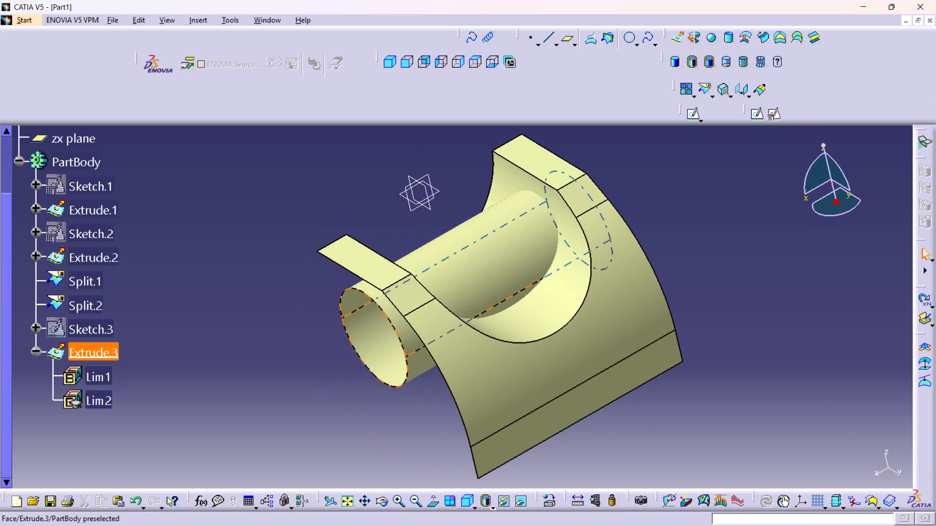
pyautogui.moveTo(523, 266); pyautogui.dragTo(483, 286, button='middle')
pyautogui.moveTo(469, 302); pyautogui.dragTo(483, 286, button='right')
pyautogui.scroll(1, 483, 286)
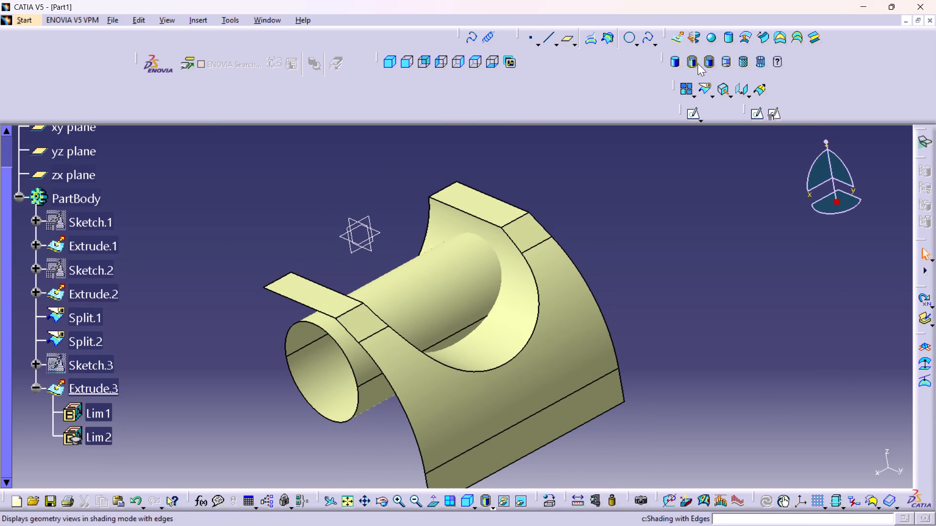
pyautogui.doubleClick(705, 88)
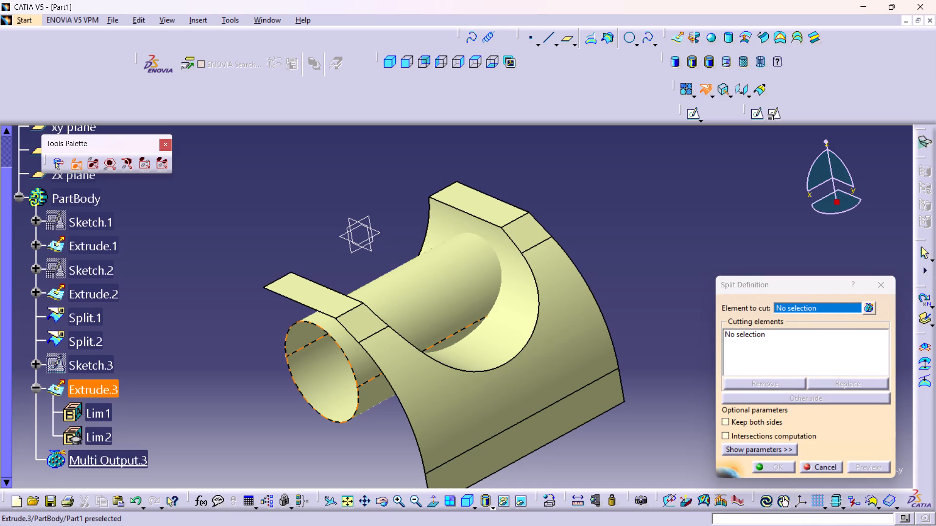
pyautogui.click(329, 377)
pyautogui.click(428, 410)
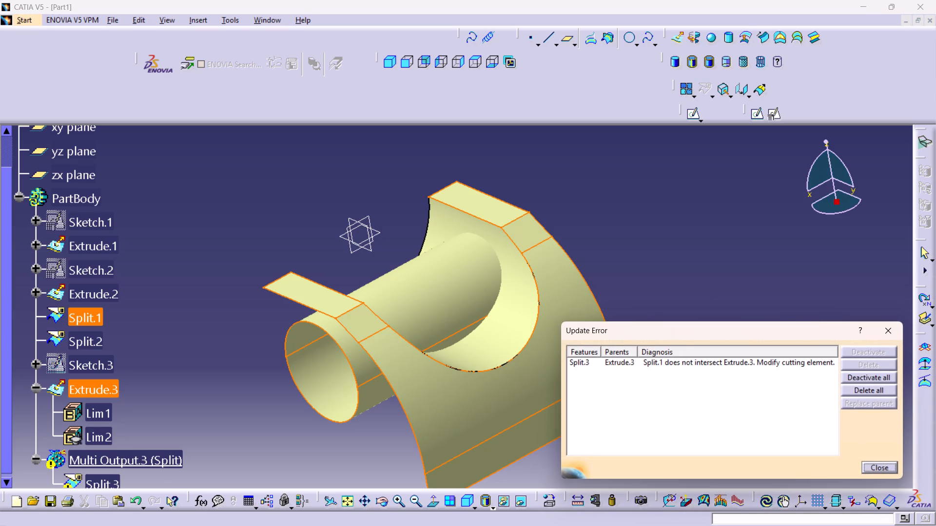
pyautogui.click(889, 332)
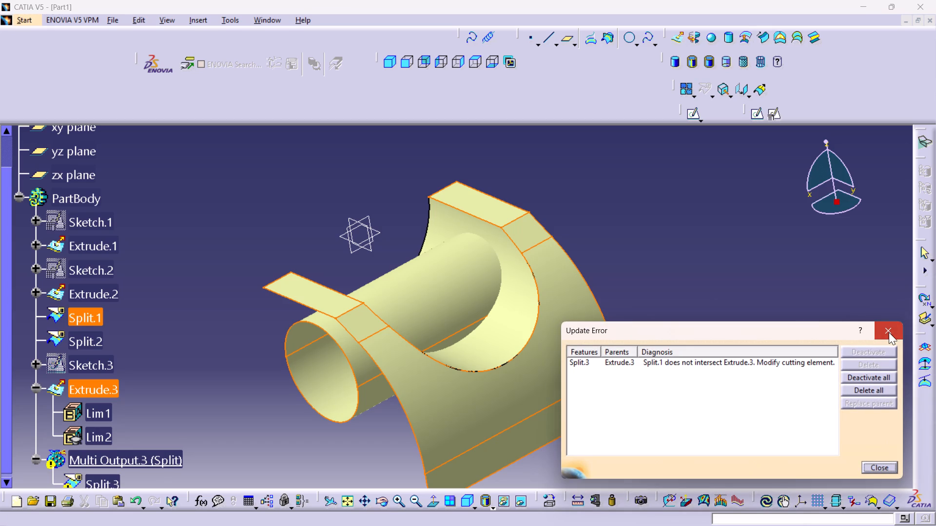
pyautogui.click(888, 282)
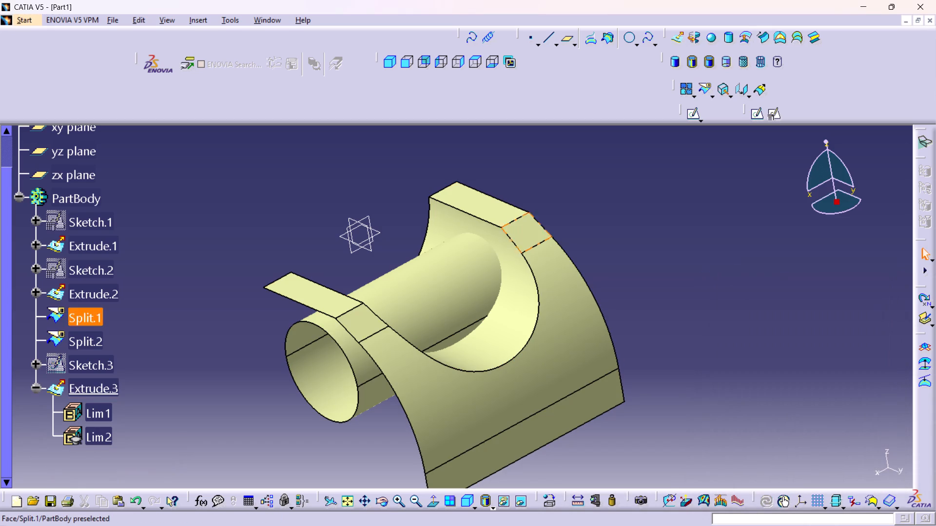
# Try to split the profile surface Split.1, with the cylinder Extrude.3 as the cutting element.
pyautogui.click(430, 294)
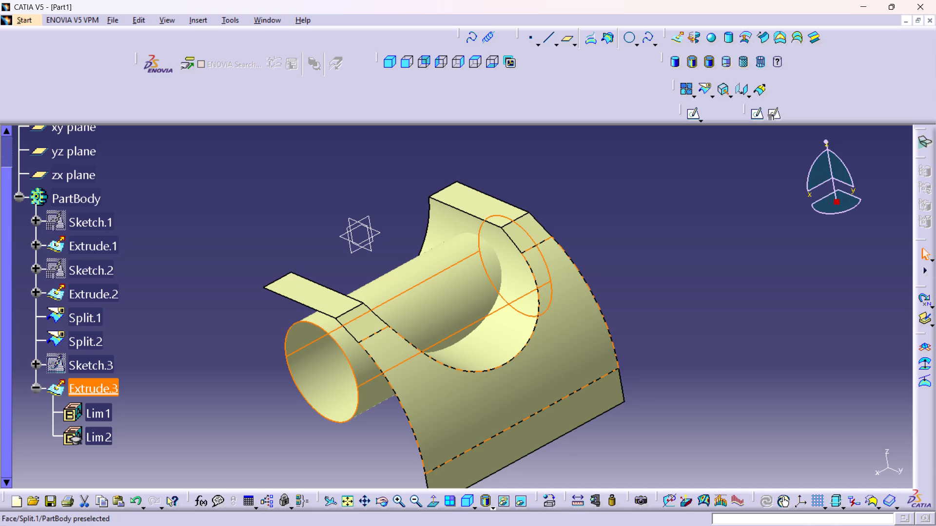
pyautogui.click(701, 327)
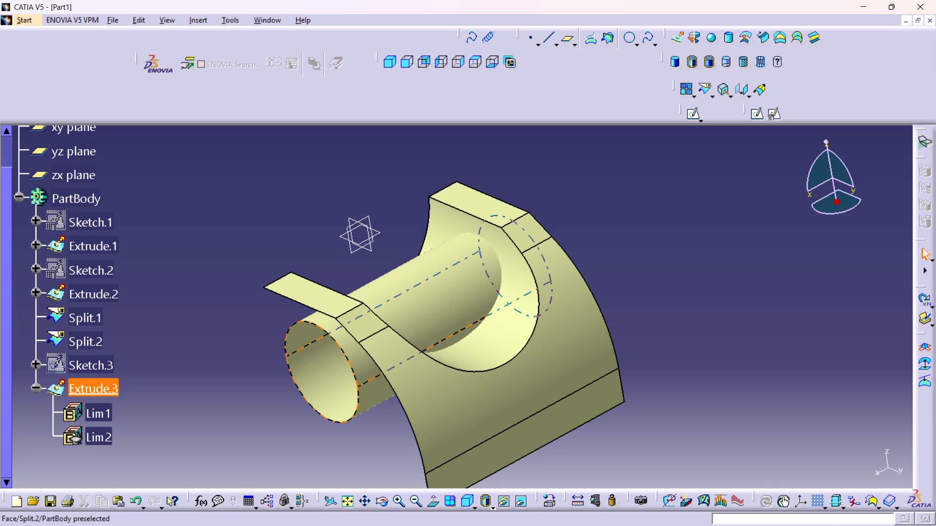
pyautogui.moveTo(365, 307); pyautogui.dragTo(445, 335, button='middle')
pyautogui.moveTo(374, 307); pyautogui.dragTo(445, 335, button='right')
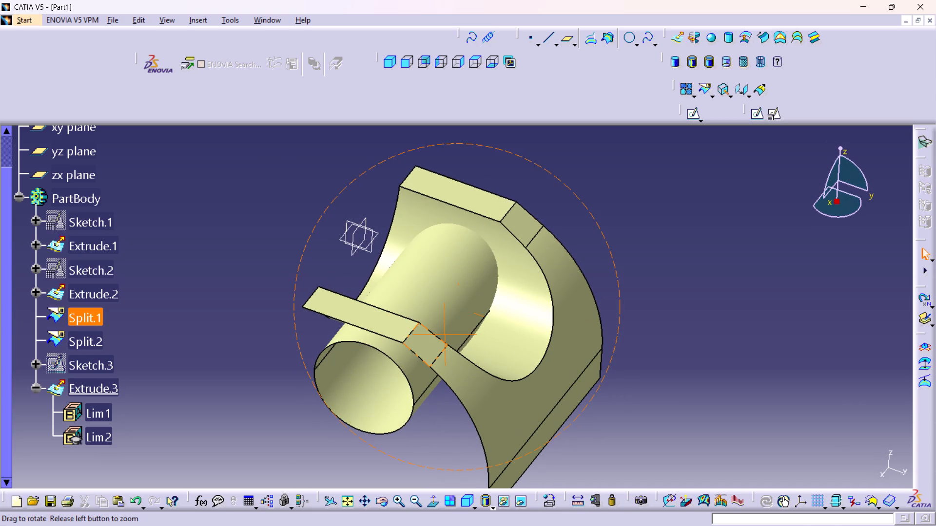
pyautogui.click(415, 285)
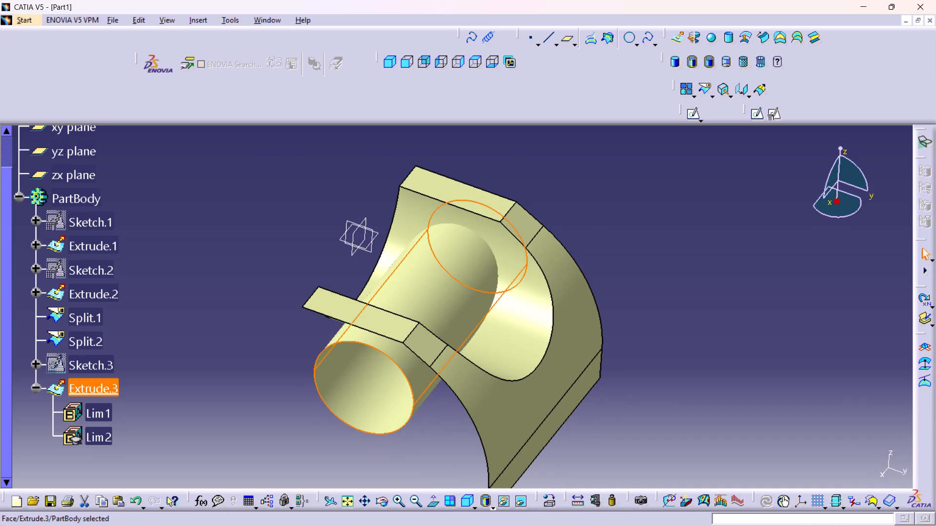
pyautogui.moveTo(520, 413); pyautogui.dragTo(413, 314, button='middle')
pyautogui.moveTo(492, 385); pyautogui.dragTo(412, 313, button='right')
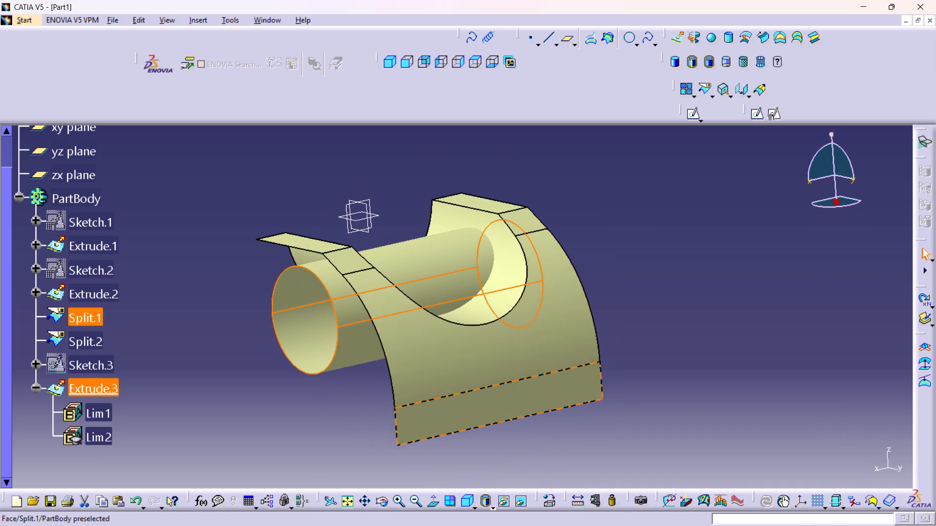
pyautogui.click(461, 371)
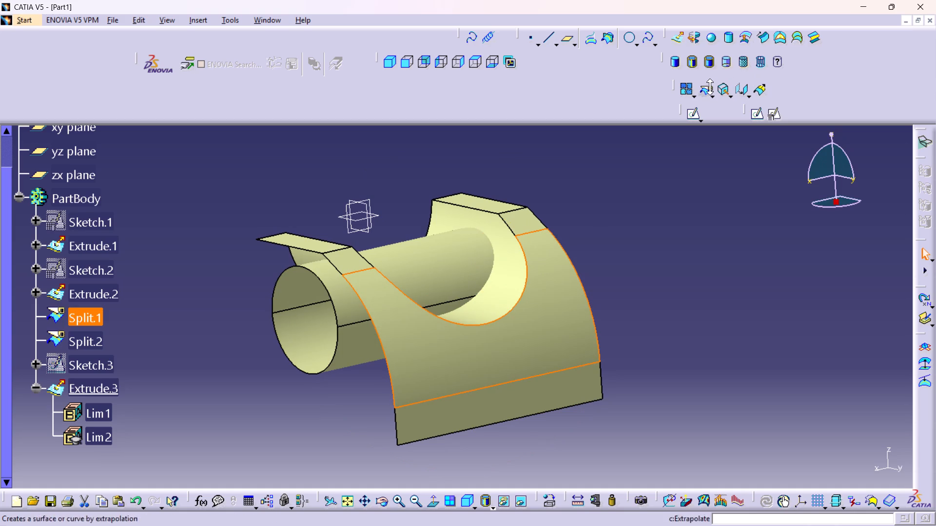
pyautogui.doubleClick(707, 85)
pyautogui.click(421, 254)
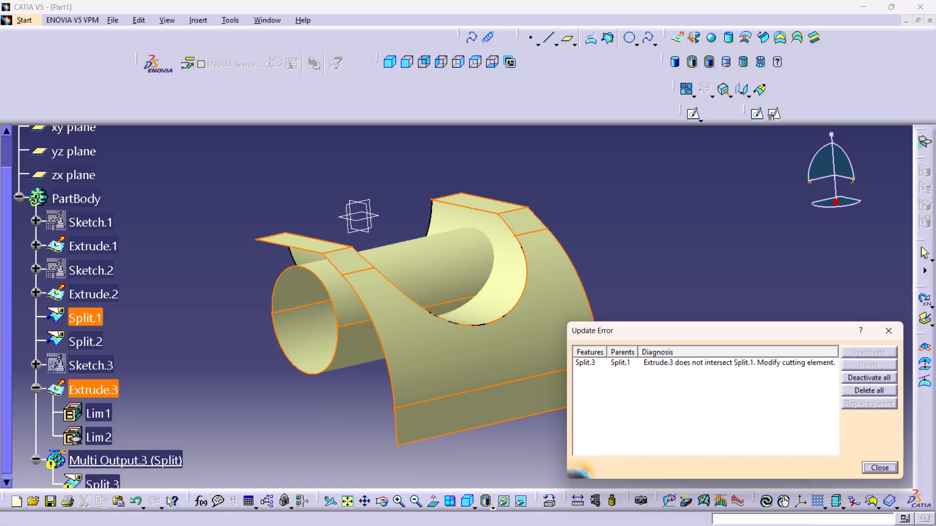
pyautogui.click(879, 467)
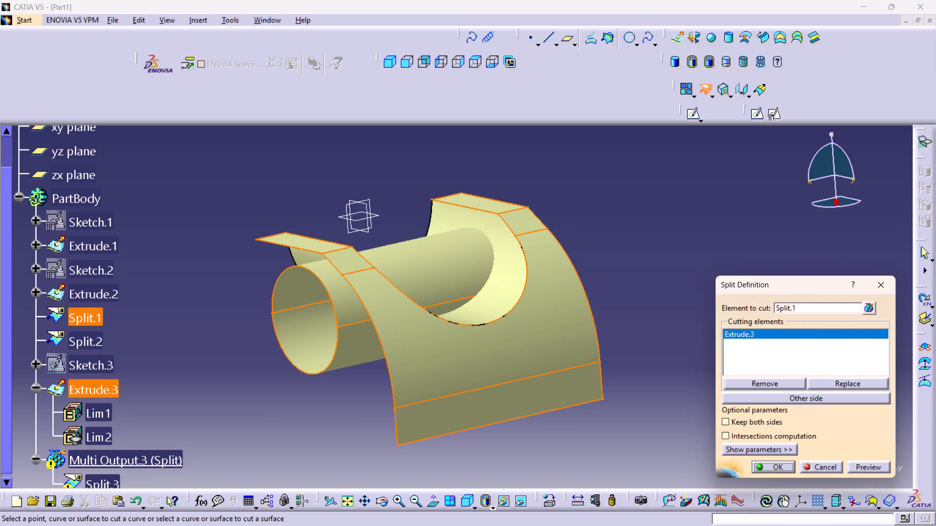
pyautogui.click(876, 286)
# Examine from several sides how the cylinder Extrude.3 passes through the trough and the profile surface.
pyautogui.moveTo(514, 352); pyautogui.dragTo(522, 366, button='middle')
pyautogui.moveTo(514, 352); pyautogui.dragTo(522, 366, button='right')
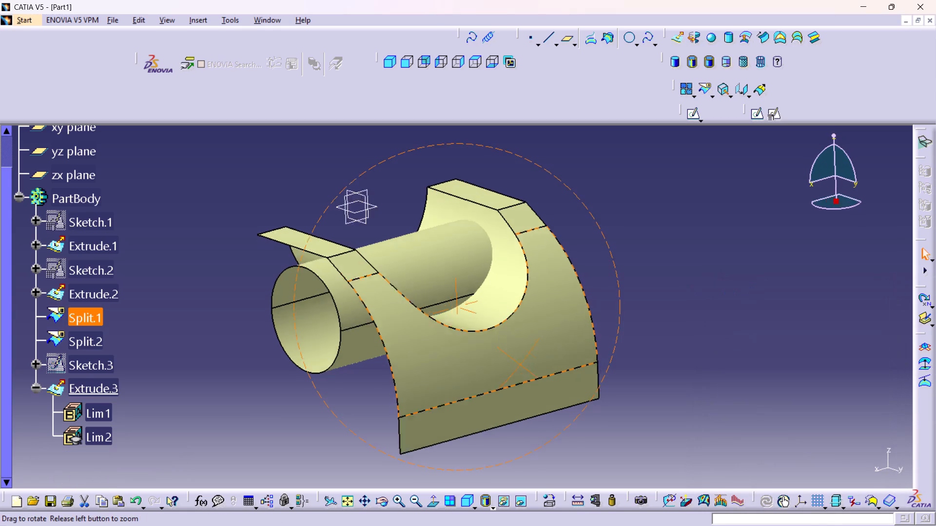
pyautogui.moveTo(522, 366); pyautogui.dragTo(548, 414, button='right')
pyautogui.moveTo(522, 366); pyautogui.dragTo(548, 414, button='middle')
pyautogui.moveTo(361, 331); pyautogui.dragTo(349, 296, button='middle')
pyautogui.rightClick(361, 331)
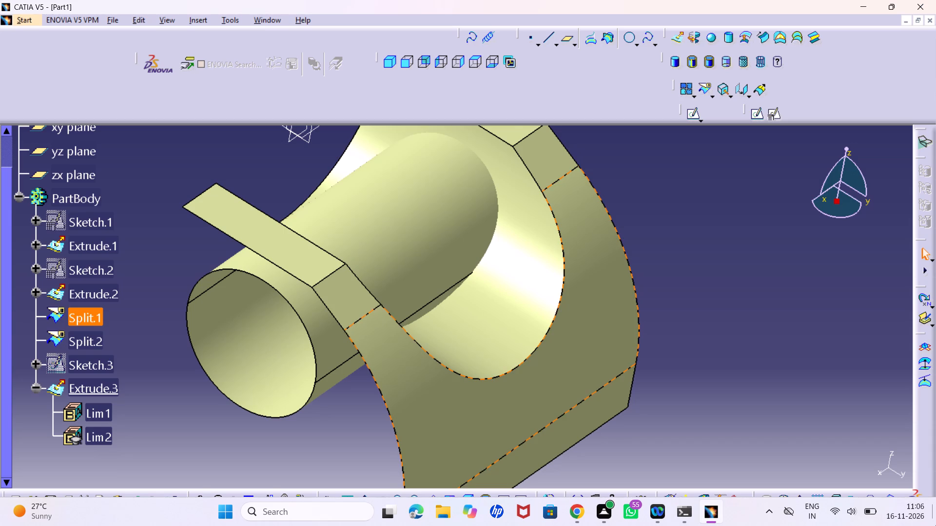
pyautogui.moveTo(428, 265); pyautogui.dragTo(461, 323, button='middle')
pyautogui.rightClick(428, 265)
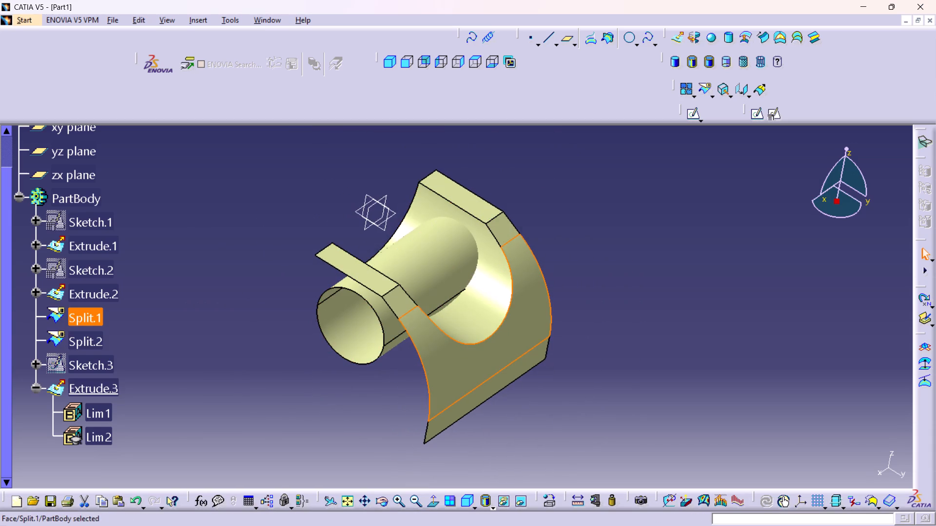
pyautogui.moveTo(401, 344); pyautogui.dragTo(488, 319, button='middle')
pyautogui.moveTo(401, 344); pyautogui.dragTo(488, 319, button='right')
pyautogui.scroll(1, 488, 319)
pyautogui.moveTo(412, 337); pyautogui.dragTo(452, 321, button='middle')
pyautogui.moveTo(409, 334); pyautogui.dragTo(452, 321, button='right')
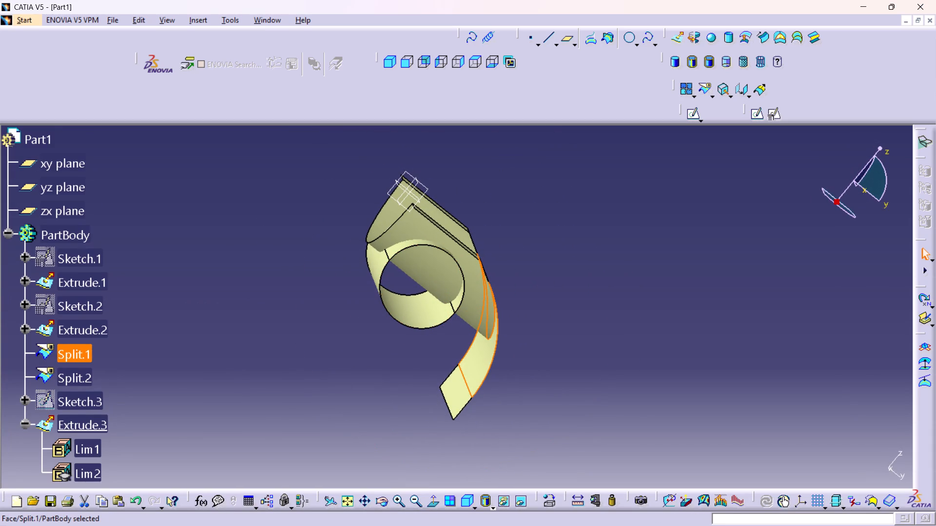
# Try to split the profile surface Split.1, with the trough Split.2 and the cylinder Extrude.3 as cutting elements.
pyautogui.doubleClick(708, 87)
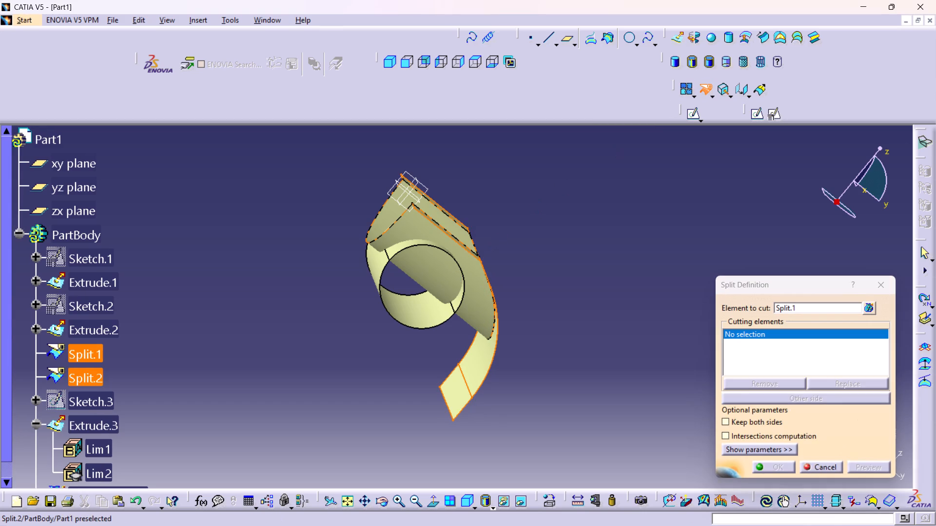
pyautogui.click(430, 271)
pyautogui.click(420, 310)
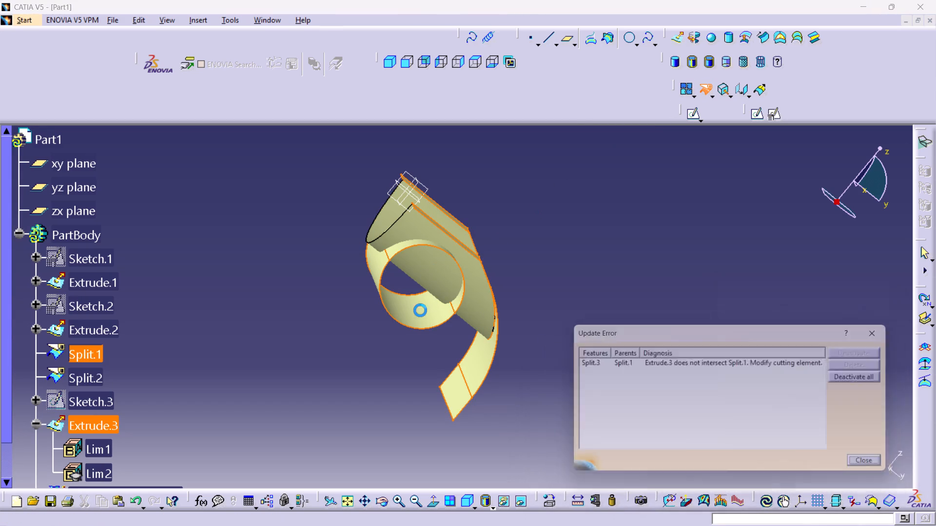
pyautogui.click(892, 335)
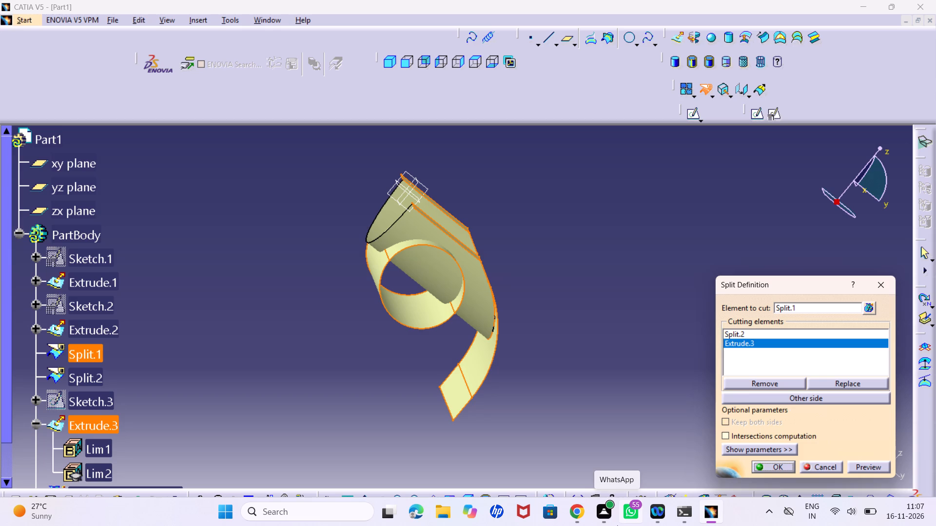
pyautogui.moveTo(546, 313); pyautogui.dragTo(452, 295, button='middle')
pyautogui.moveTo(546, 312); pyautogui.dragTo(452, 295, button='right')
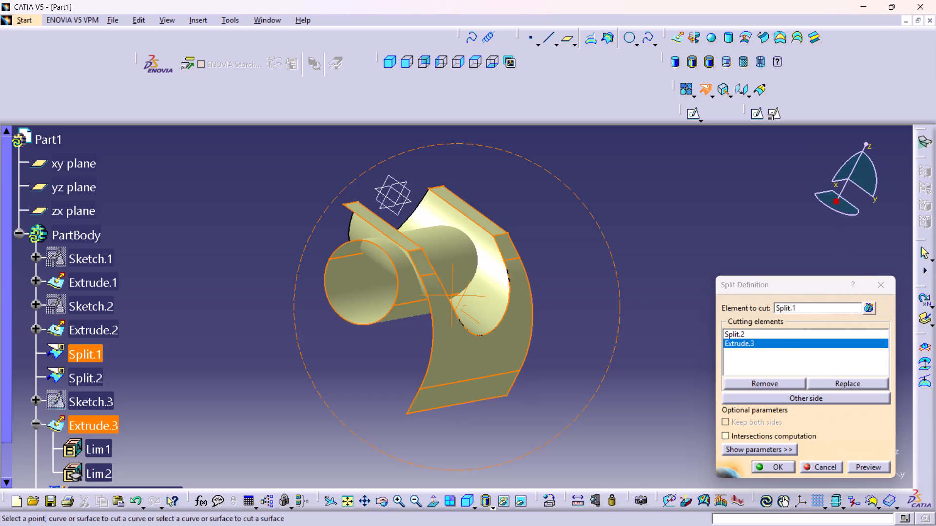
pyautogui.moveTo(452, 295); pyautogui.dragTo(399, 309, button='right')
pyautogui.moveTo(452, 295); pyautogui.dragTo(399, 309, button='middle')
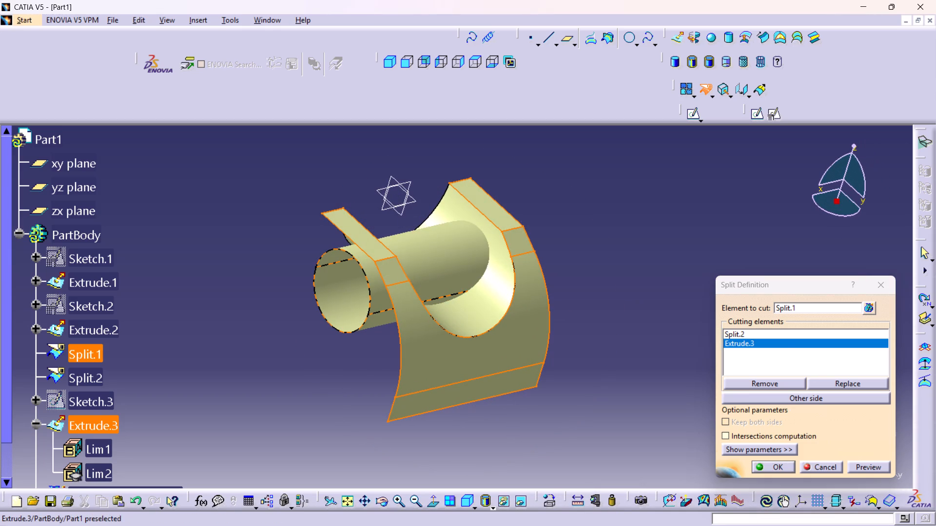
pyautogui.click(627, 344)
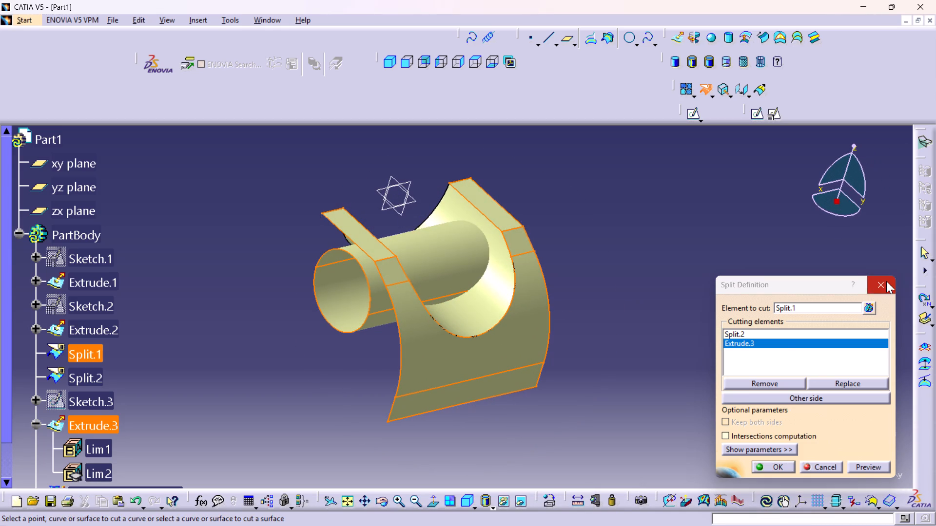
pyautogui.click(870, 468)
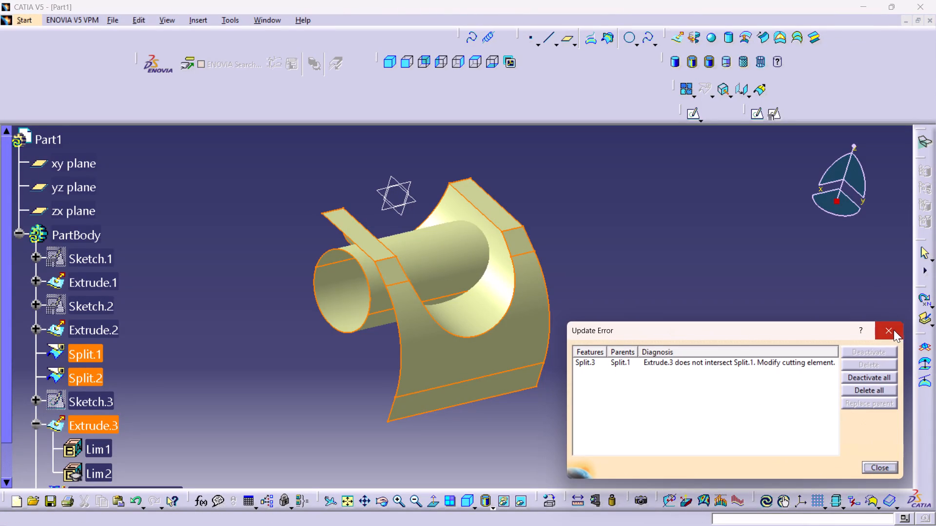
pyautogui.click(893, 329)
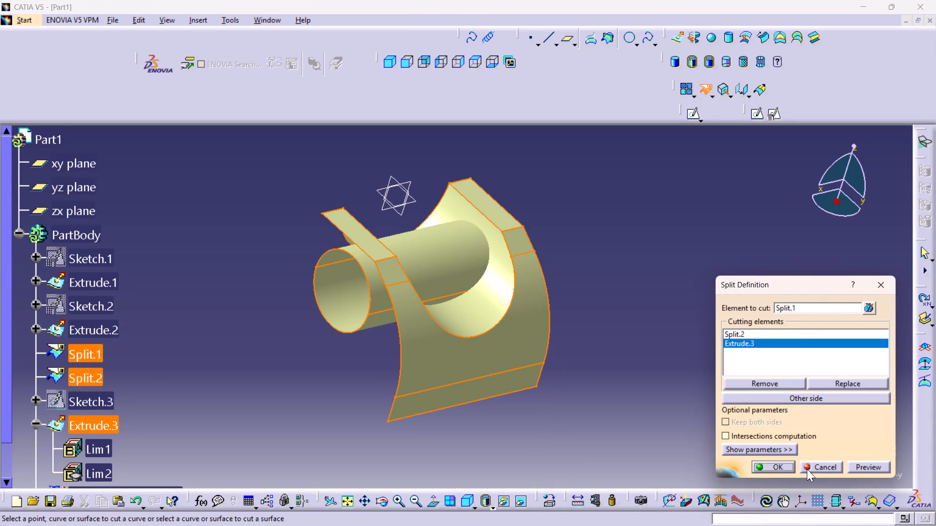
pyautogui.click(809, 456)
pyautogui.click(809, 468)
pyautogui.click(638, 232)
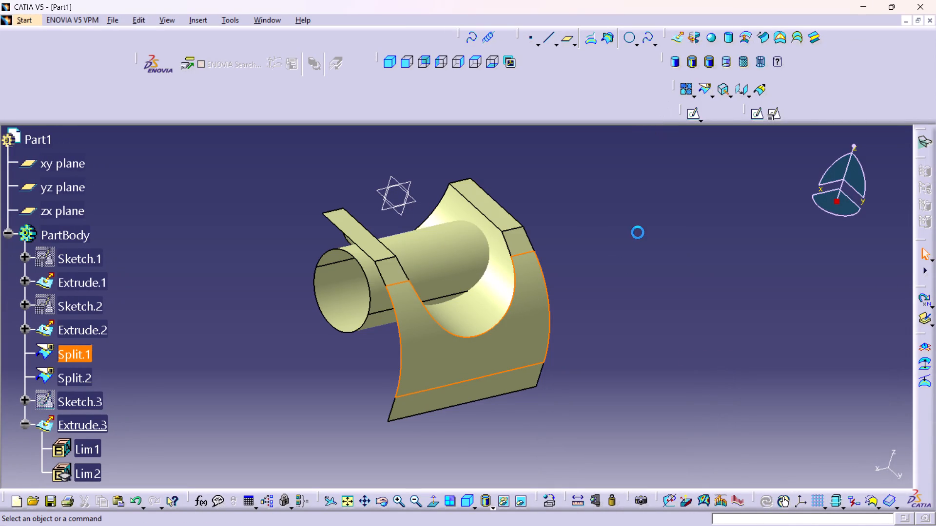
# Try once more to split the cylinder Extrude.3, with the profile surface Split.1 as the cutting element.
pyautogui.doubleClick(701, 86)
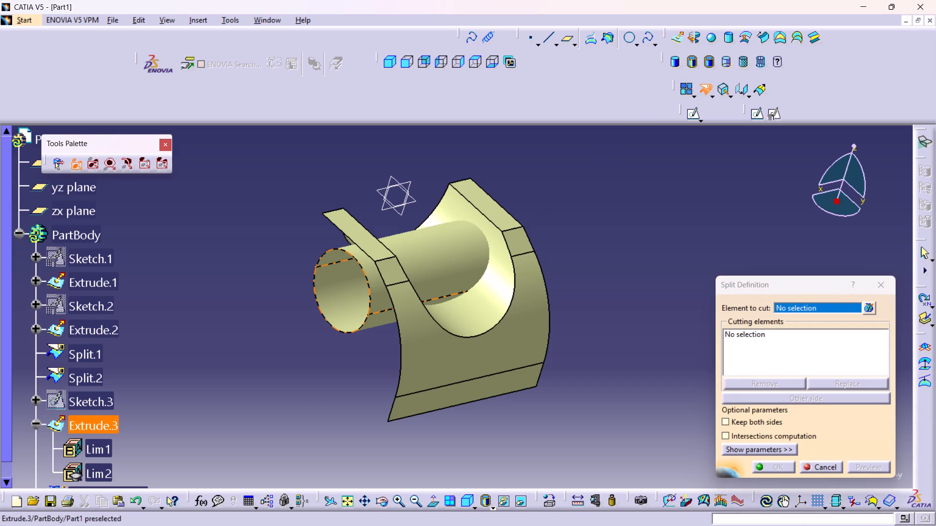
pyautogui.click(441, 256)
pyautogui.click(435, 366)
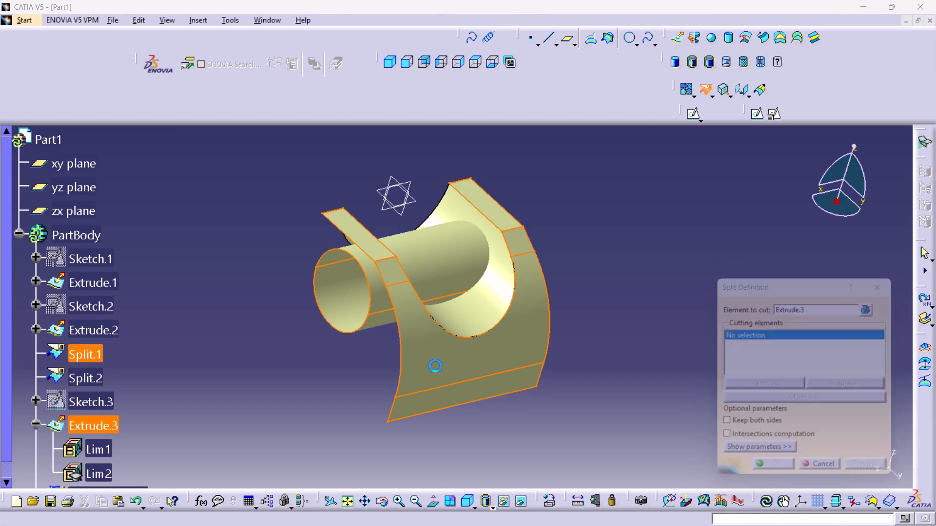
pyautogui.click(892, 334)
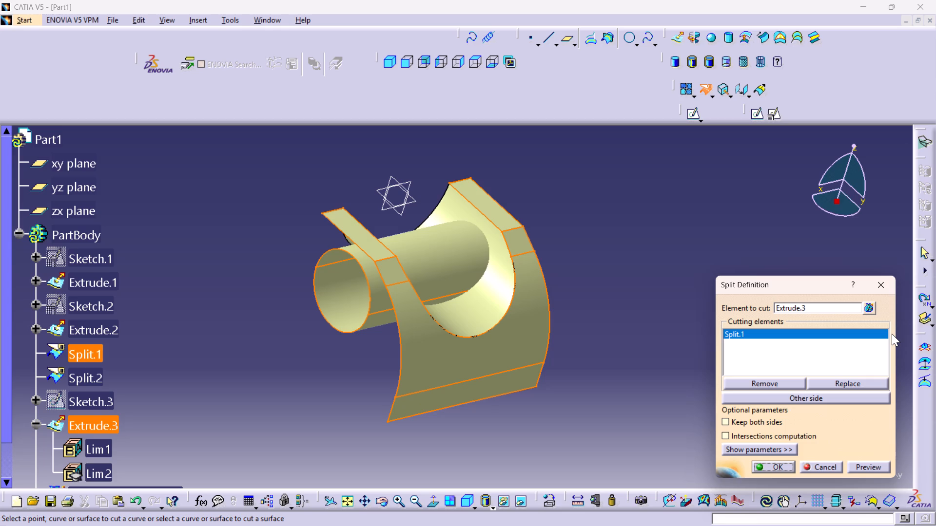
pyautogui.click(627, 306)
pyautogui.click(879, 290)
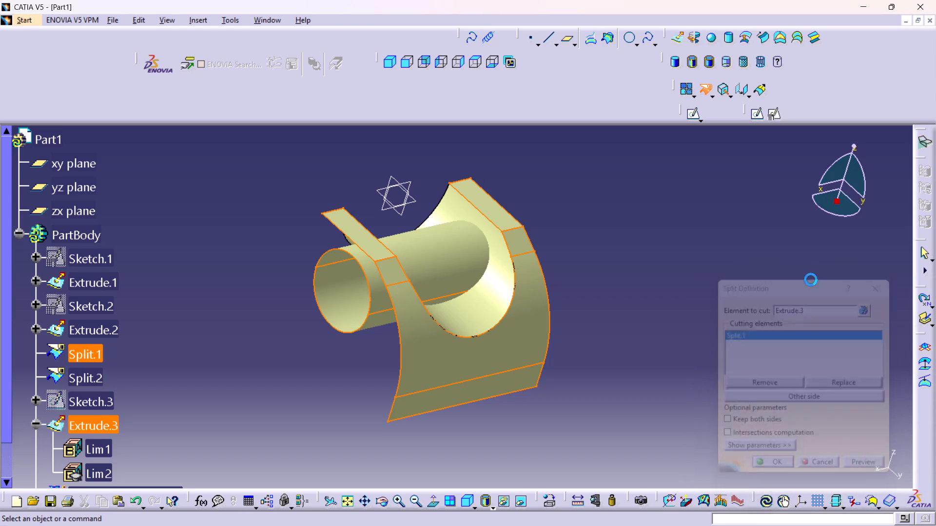
# Split the trough Split.2 with the cylinder Extrude.3 as the cutting element, keeping the portion outside the cylinder.
pyautogui.doubleClick(706, 89)
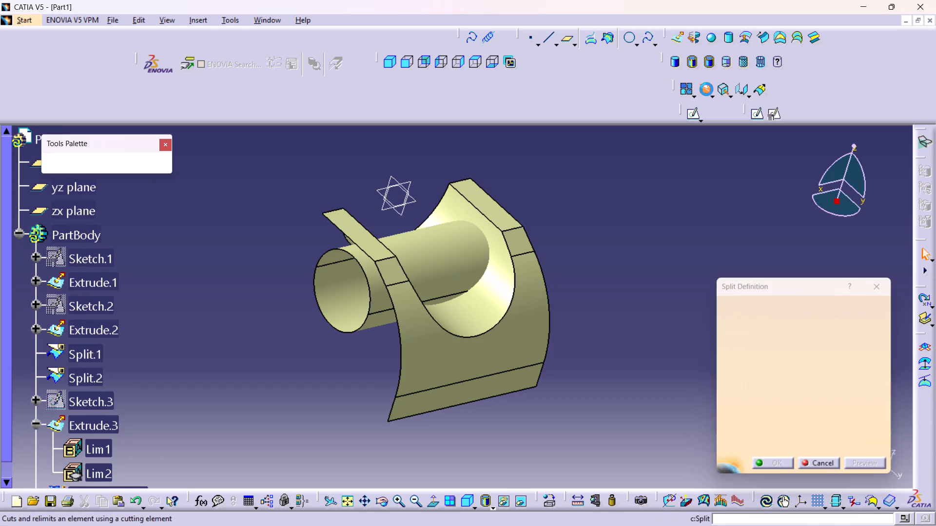
pyautogui.click(496, 296)
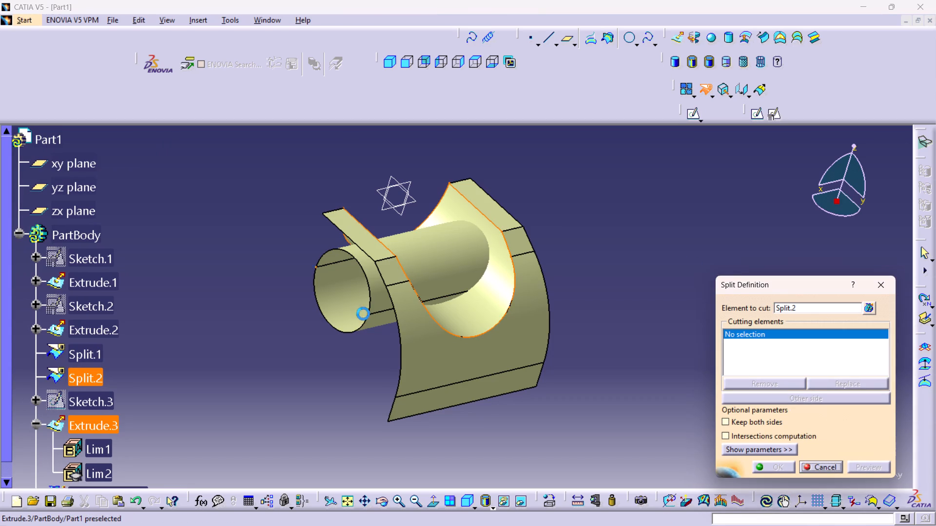
pyautogui.click(335, 298)
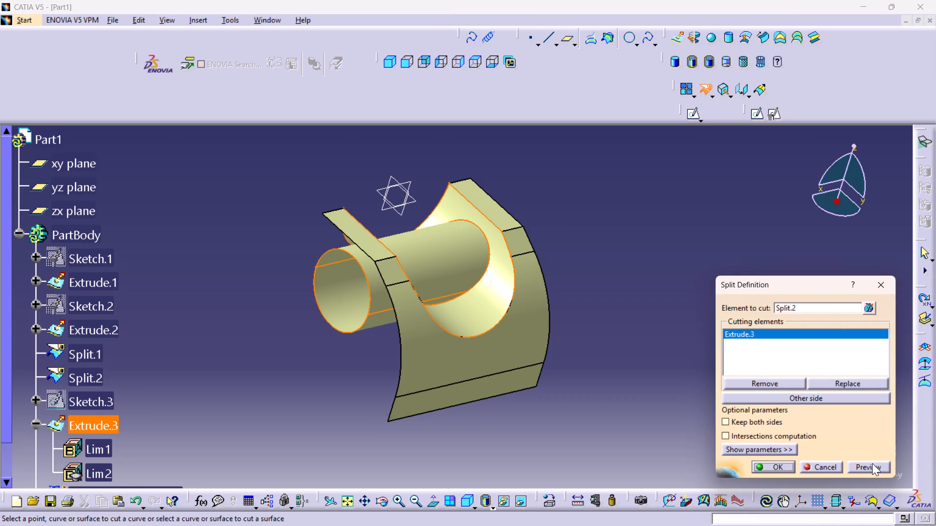
pyautogui.click(867, 468)
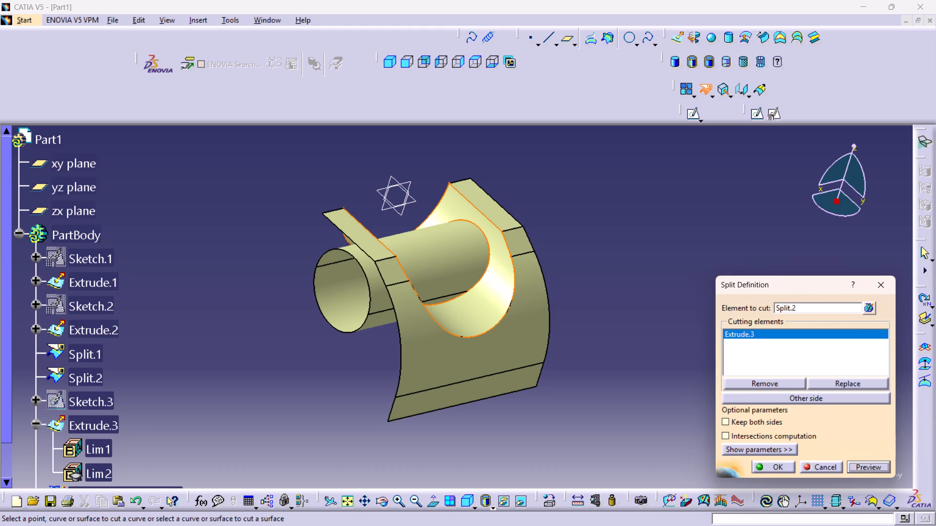
pyautogui.moveTo(486, 389); pyautogui.dragTo(487, 372, button='middle')
pyautogui.moveTo(486, 381); pyautogui.dragTo(487, 372, button='right')
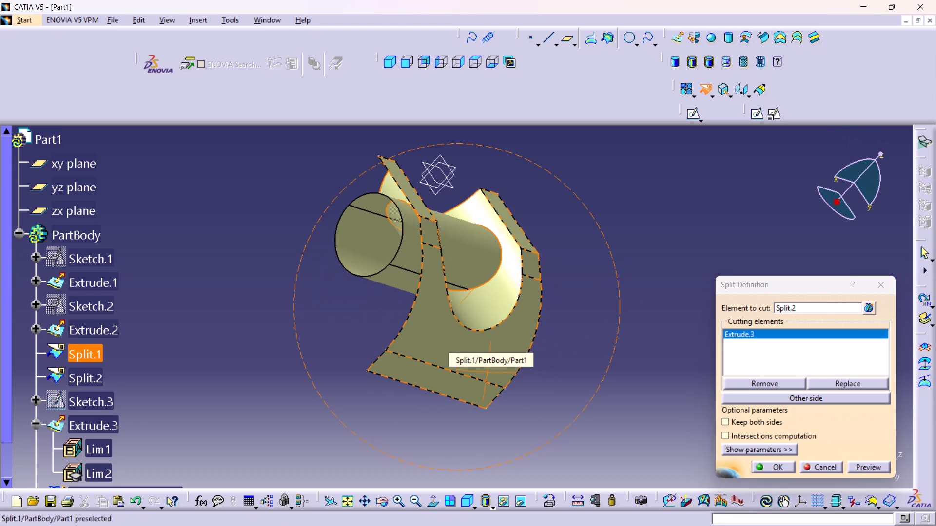
pyautogui.moveTo(487, 372); pyautogui.dragTo(487, 372, button='right')
pyautogui.moveTo(487, 372); pyautogui.dragTo(487, 372, button='middle')
pyautogui.click(774, 465)
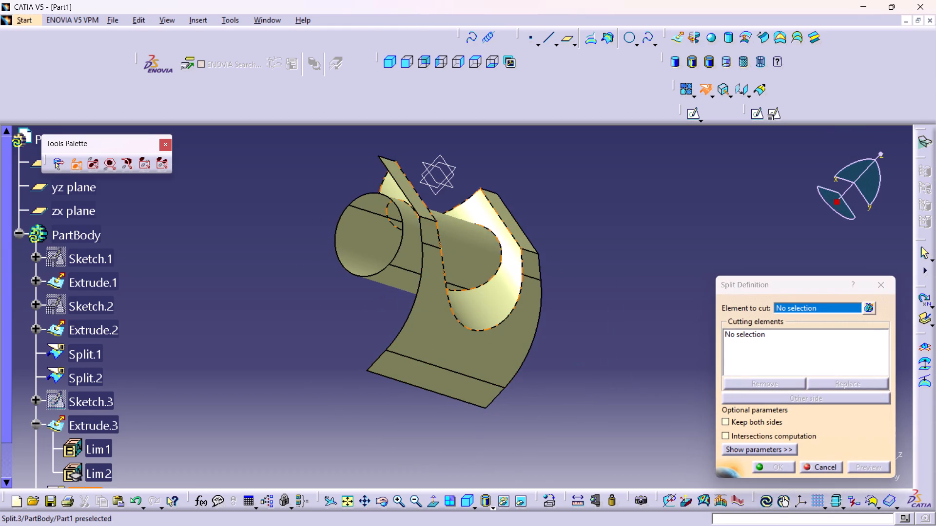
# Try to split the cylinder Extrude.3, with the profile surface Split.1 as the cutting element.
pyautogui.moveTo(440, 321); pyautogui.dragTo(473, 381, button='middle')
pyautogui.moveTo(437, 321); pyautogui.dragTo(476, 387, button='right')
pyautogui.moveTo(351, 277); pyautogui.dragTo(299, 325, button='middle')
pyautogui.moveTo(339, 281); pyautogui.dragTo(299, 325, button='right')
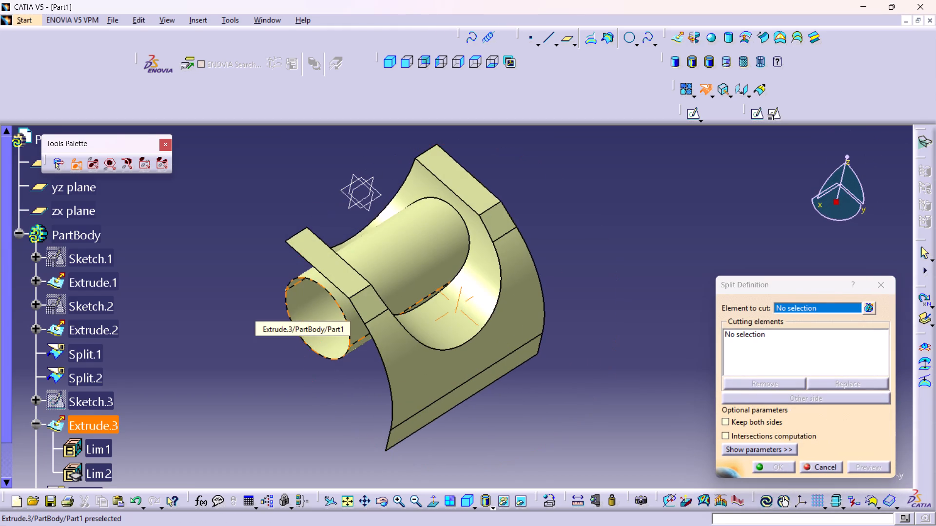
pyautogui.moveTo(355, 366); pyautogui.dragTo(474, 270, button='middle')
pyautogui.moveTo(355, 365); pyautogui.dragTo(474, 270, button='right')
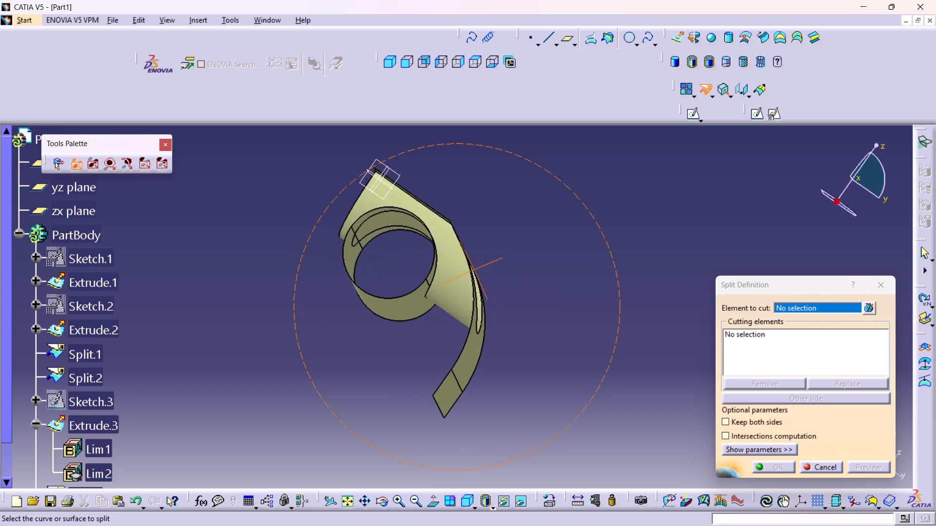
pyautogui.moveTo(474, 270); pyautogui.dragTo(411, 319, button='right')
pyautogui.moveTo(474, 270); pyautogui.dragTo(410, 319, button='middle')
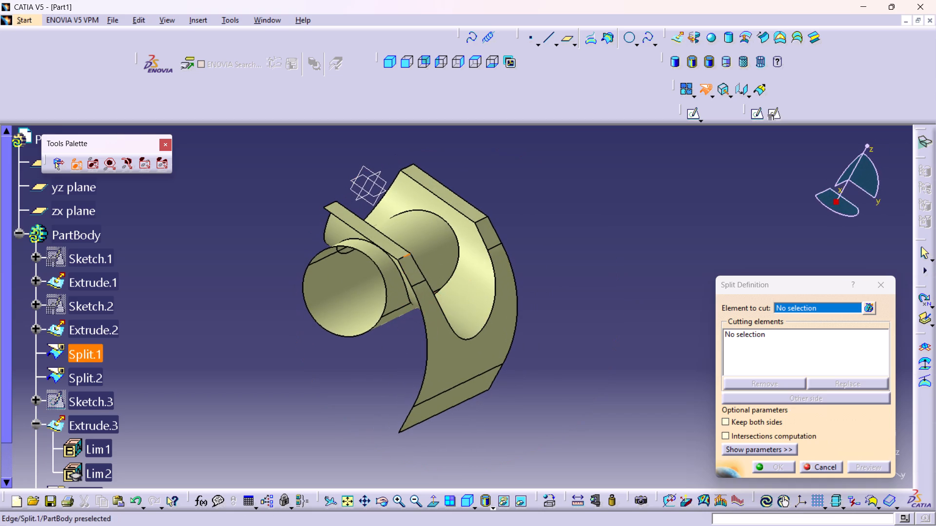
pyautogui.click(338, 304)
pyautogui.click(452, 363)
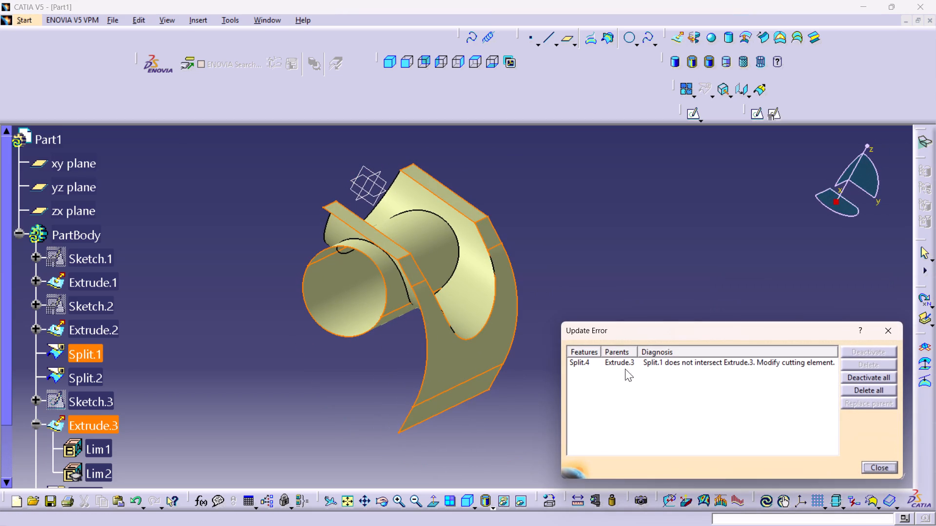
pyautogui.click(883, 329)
# Examine from several sides how the cylinder Extrude.3 meets the cut trough and the profile surface, and abandon the open split.
pyautogui.moveTo(291, 397); pyautogui.dragTo(291, 397, button='middle')
pyautogui.moveTo(291, 397); pyautogui.dragTo(320, 392, button='right')
pyautogui.moveTo(291, 397); pyautogui.dragTo(322, 393, button='middle')
pyautogui.moveTo(372, 330); pyautogui.dragTo(369, 320, button='middle')
pyautogui.moveTo(372, 330); pyautogui.dragTo(369, 320, button='right')
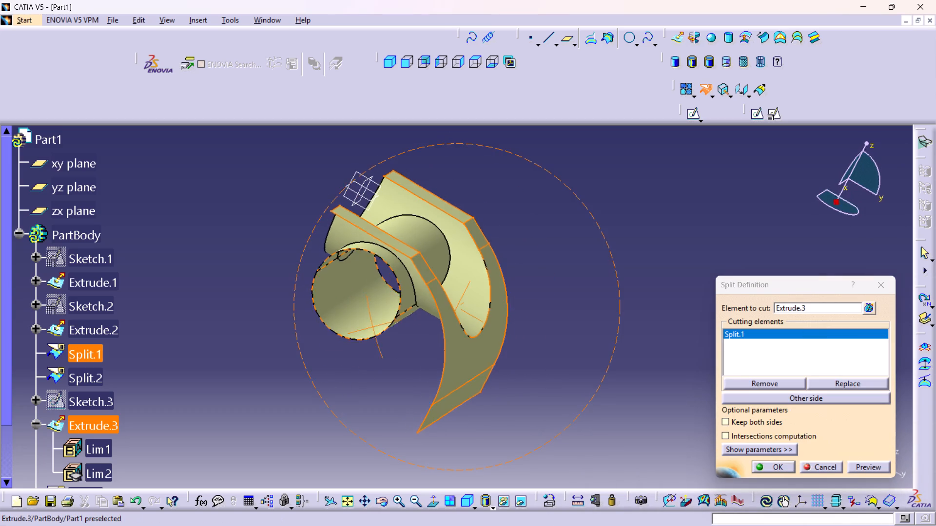
pyautogui.moveTo(369, 320); pyautogui.dragTo(335, 344, button='right')
pyautogui.moveTo(369, 320); pyautogui.dragTo(333, 345, button='middle')
pyautogui.moveTo(411, 336); pyautogui.dragTo(395, 338, button='middle')
pyautogui.moveTo(405, 336); pyautogui.dragTo(395, 338, button='right')
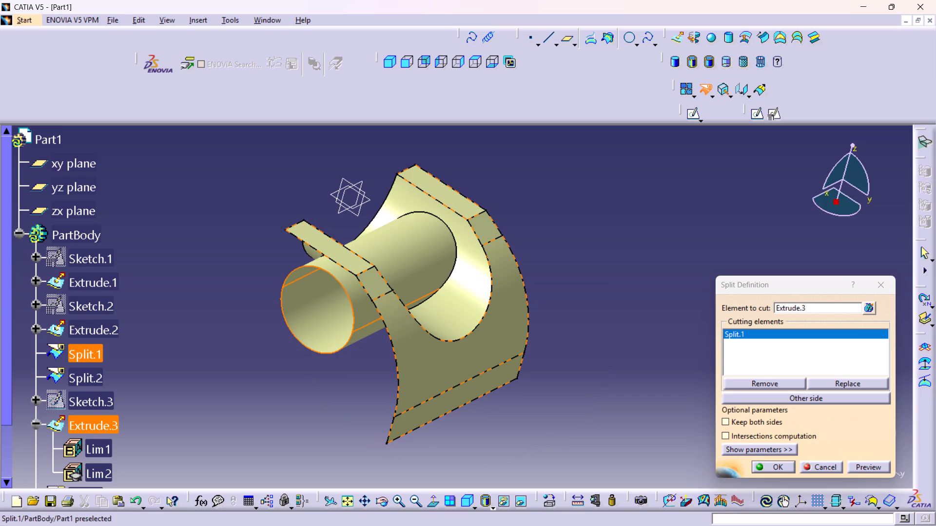
pyautogui.click(884, 283)
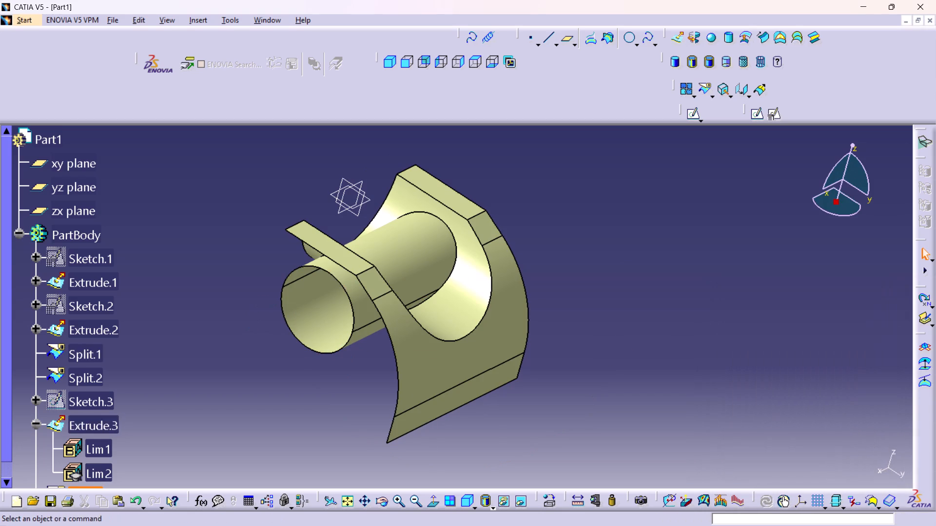
# Hide the cylinder Extrude.3.
pyautogui.rightClick(401, 260)
pyautogui.click(436, 295)
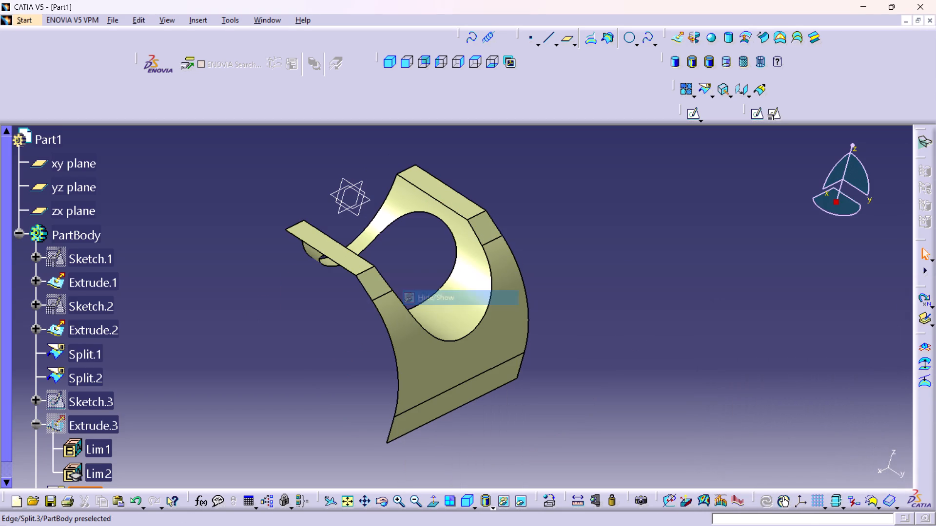
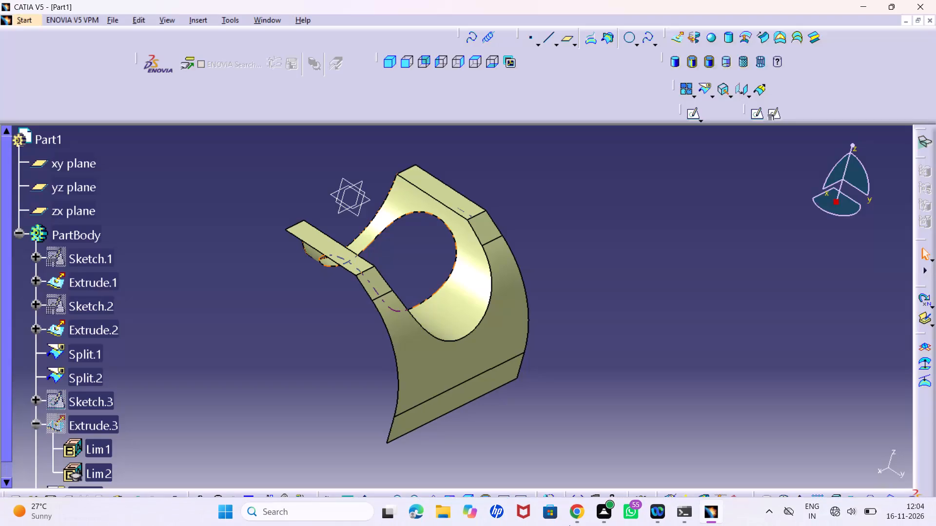
# Examine the trimmed surface part from several sides, checking the trough, its circular cut and the curved profile.
pyautogui.moveTo(394, 415); pyautogui.dragTo(481, 405, button='middle')
pyautogui.moveTo(394, 415); pyautogui.dragTo(481, 405, button='right')
pyautogui.moveTo(375, 355); pyautogui.dragTo(459, 414, button='middle')
pyautogui.moveTo(375, 355); pyautogui.dragTo(459, 414, button='right')
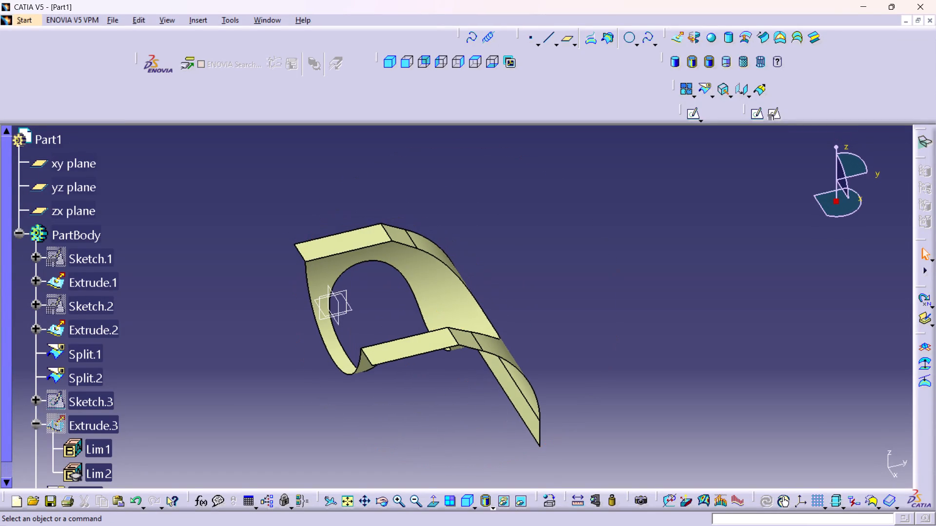
pyautogui.moveTo(415, 398); pyautogui.dragTo(412, 348, button='middle')
pyautogui.rightClick(415, 398)
pyautogui.moveTo(413, 382); pyautogui.dragTo(454, 277, button='middle')
pyautogui.moveTo(409, 302); pyautogui.dragTo(496, 338, button='middle')
pyautogui.moveTo(409, 303); pyautogui.dragTo(496, 338, button='right')
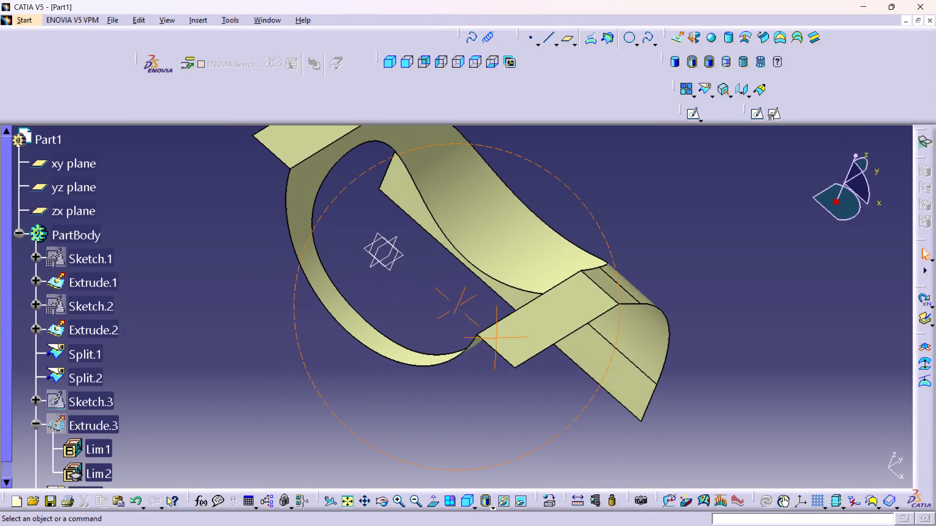
pyautogui.moveTo(496, 338); pyautogui.dragTo(382, 315, button='middle')
pyautogui.moveTo(496, 338); pyautogui.dragTo(382, 315, button='right')
pyautogui.moveTo(474, 355); pyautogui.dragTo(443, 312, button='middle')
pyautogui.moveTo(474, 355); pyautogui.dragTo(443, 312, button='right')
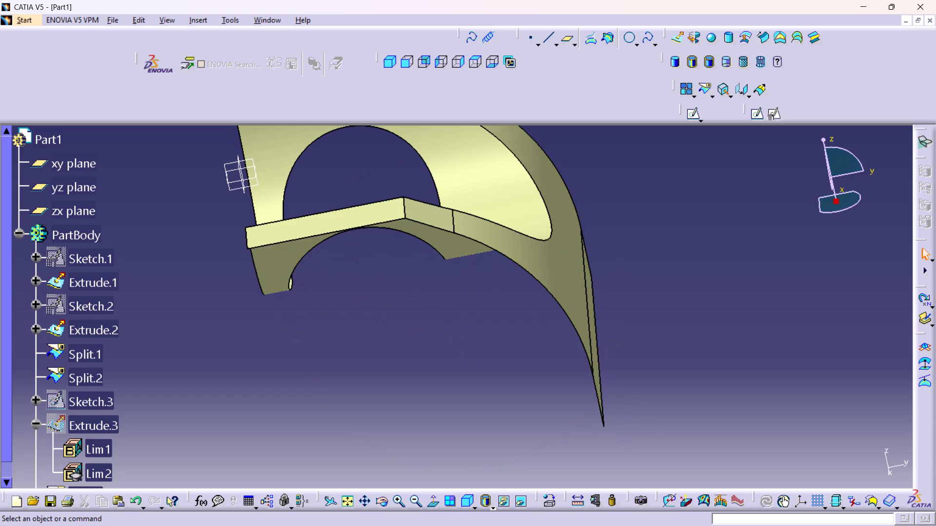
pyautogui.moveTo(681, 301); pyautogui.dragTo(661, 387, button='middle')
pyautogui.moveTo(682, 301); pyautogui.dragTo(662, 388, button='right')
pyautogui.moveTo(409, 321); pyautogui.dragTo(440, 375, button='middle')
pyautogui.rightClick(409, 321)
pyautogui.moveTo(418, 355); pyautogui.dragTo(412, 374, button='middle')
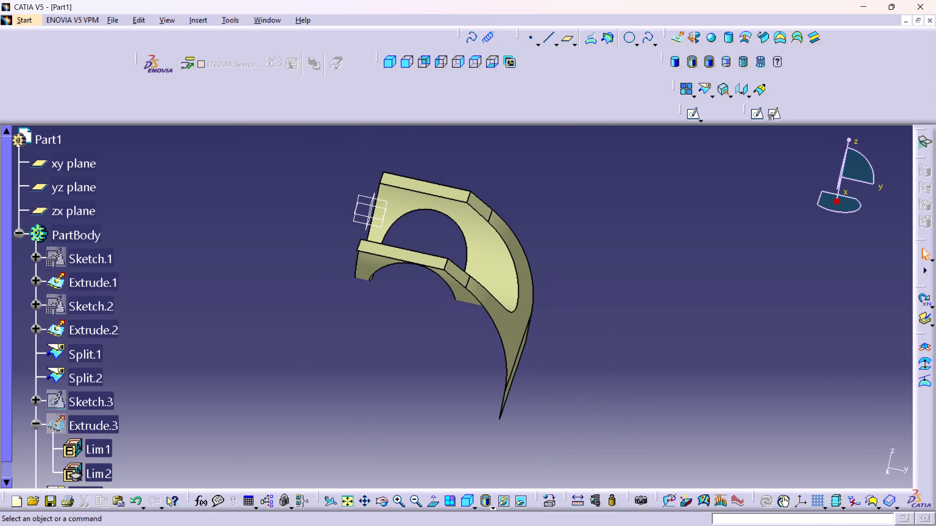
pyautogui.click(387, 61)
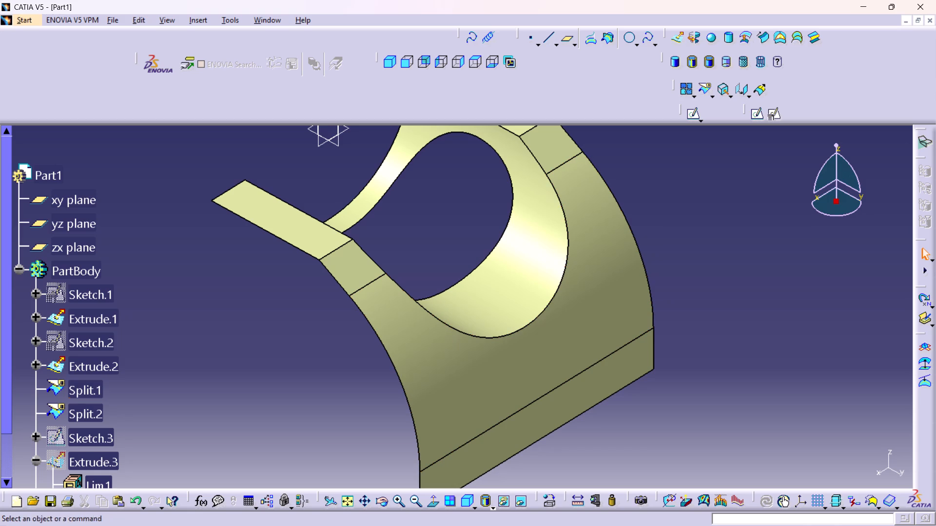
pyautogui.moveTo(251, 315); pyautogui.dragTo(252, 330, button='middle')
pyautogui.moveTo(251, 315); pyautogui.dragTo(252, 330, button='right')
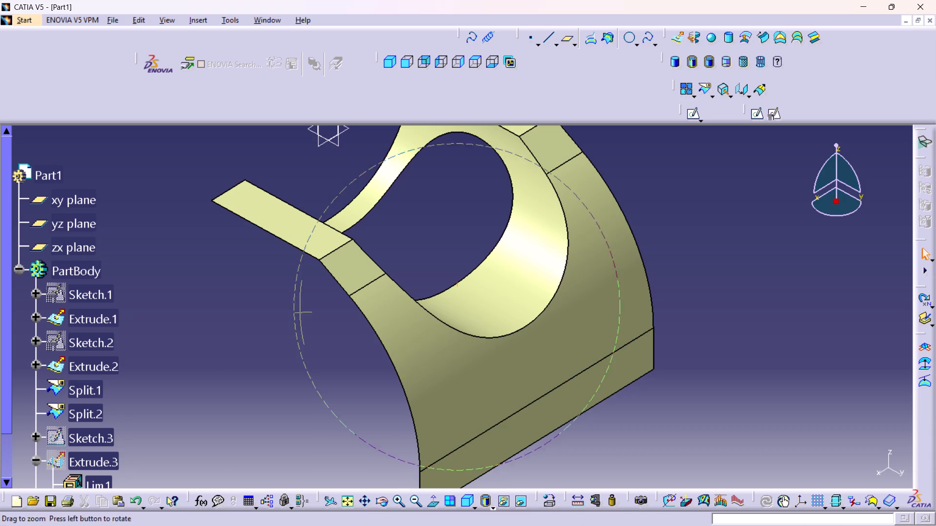
pyautogui.moveTo(252, 330); pyautogui.dragTo(251, 319, button='right')
pyautogui.moveTo(252, 330); pyautogui.dragTo(261, 372, button='middle')
pyautogui.scroll(-3, 73, 307)
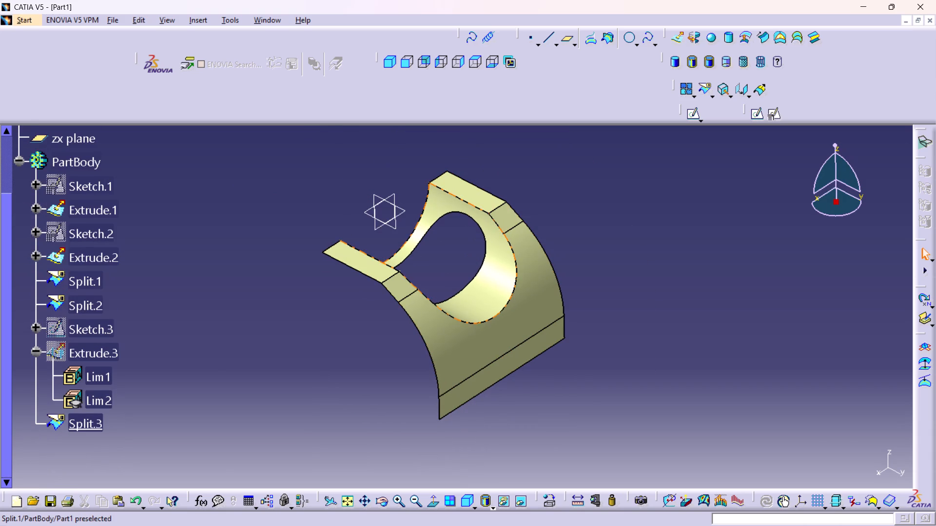
pyautogui.moveTo(281, 365); pyautogui.dragTo(340, 389, button='middle')
pyautogui.moveTo(286, 368); pyautogui.dragTo(340, 389, button='right')
pyautogui.moveTo(458, 389); pyautogui.dragTo(452, 406, button='middle')
pyautogui.moveTo(458, 389); pyautogui.dragTo(452, 406, button='right')
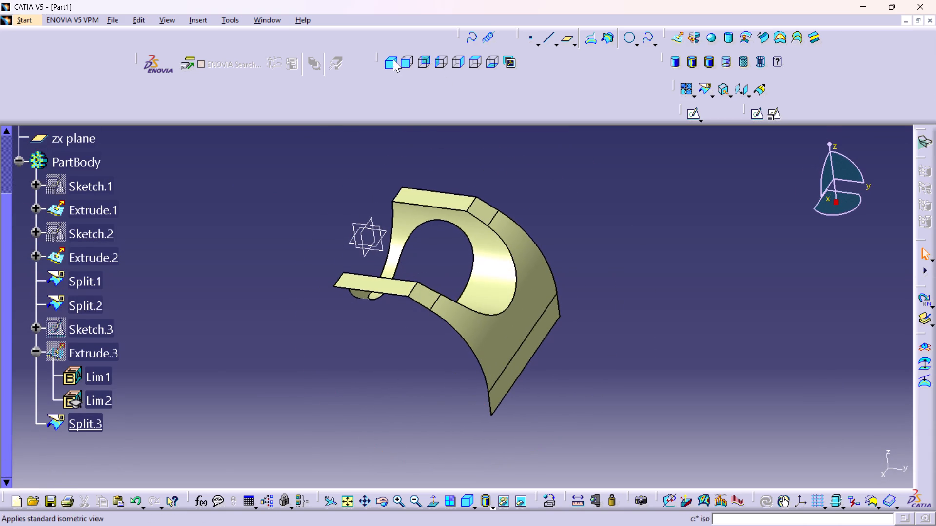
# Save the part as a CATPart named 5 in the sheetmetal folder.
pyautogui.click(391, 59)
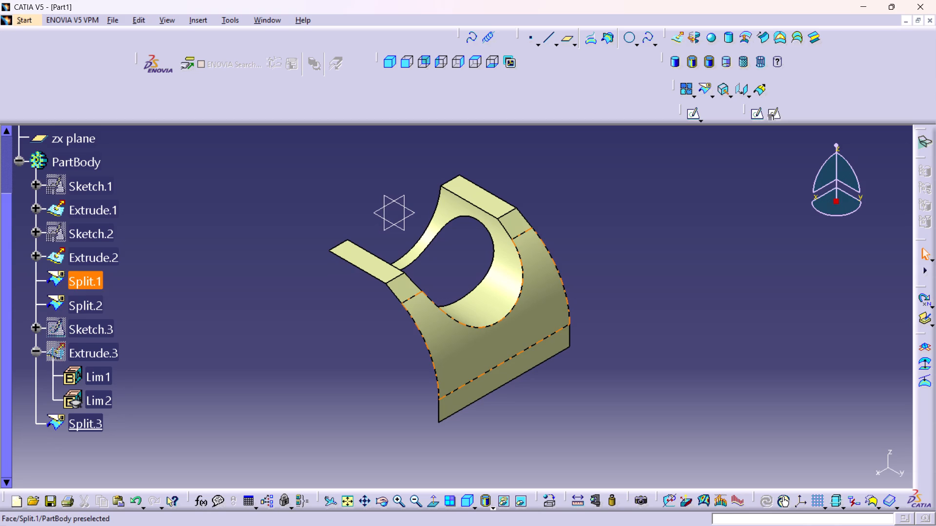
pyautogui.hotkey('ctrl', 's')
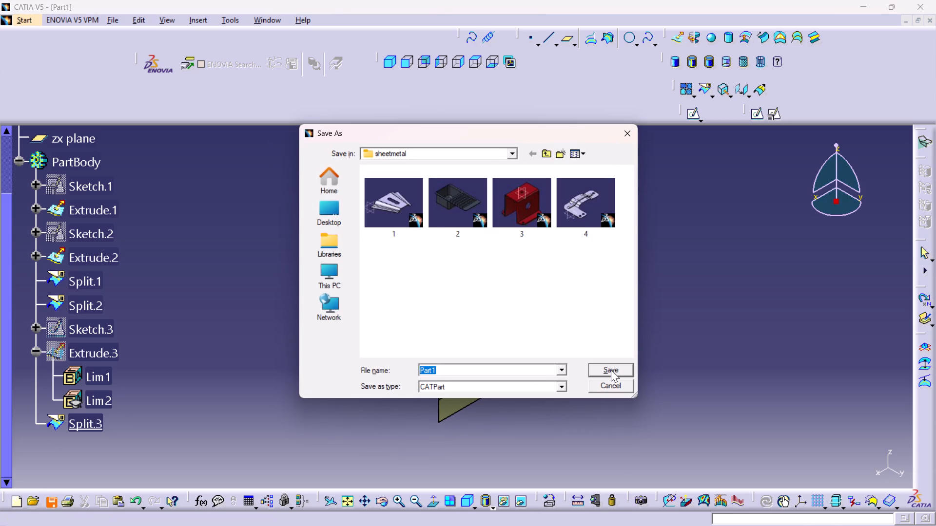
pyautogui.press('5')
pyautogui.press('Return')
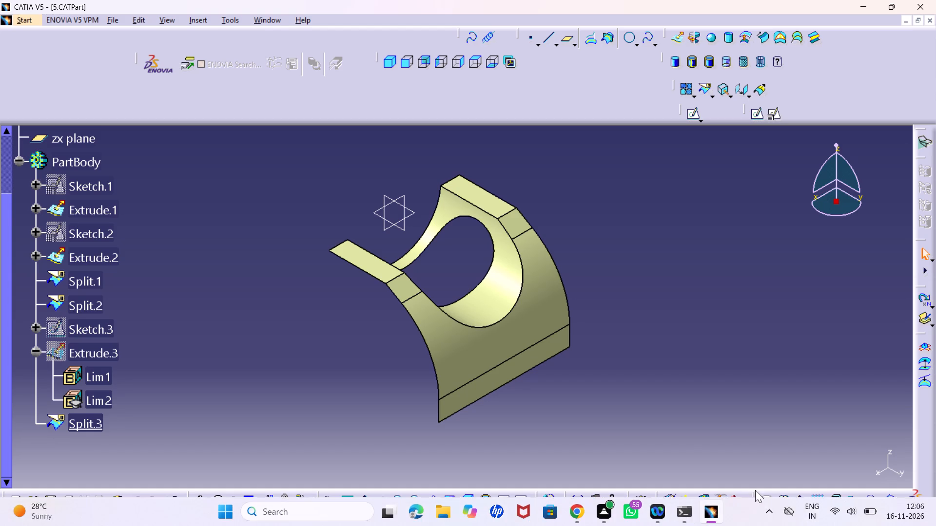
# Print the part with Microsoft Print to PDF, fitted in the page, and save the output as 5 in the sheetmetal folder.
pyautogui.hotkey('ctrl', 'p')
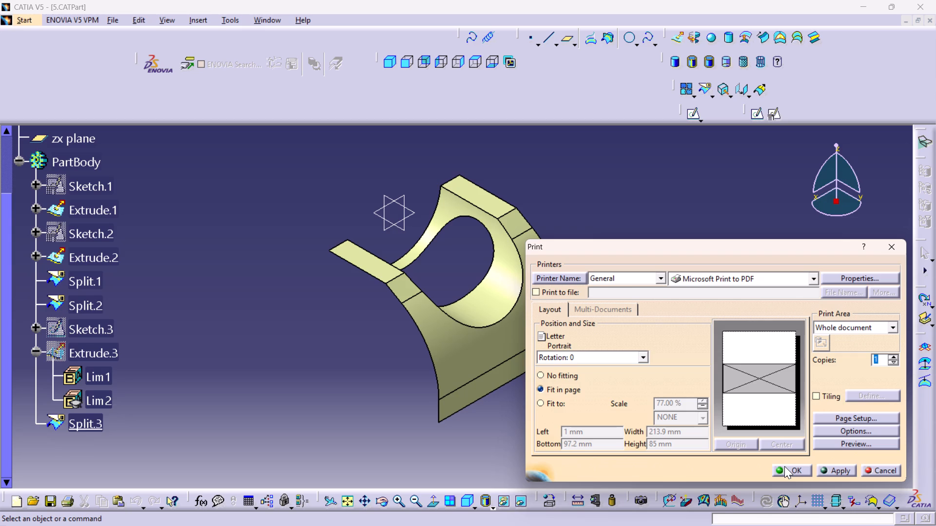
pyautogui.click(784, 468)
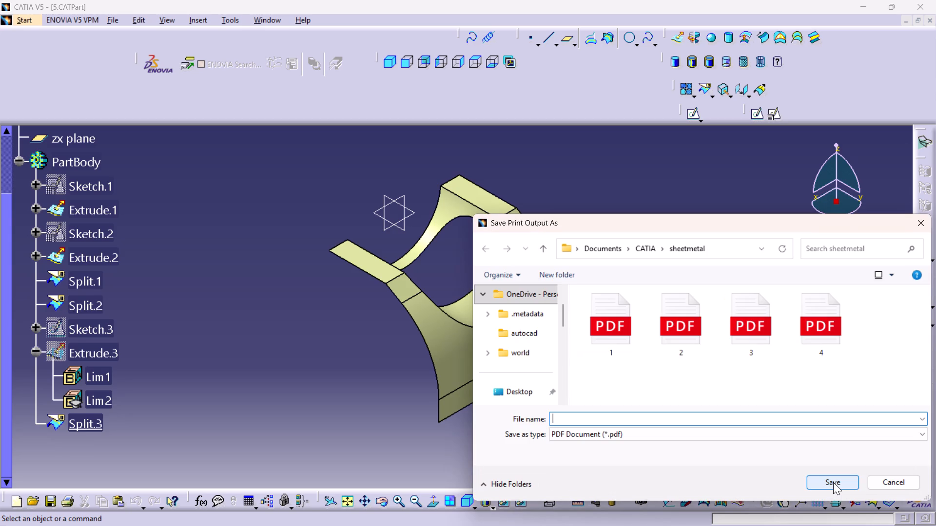
pyautogui.press('5')
pyautogui.press('Return')
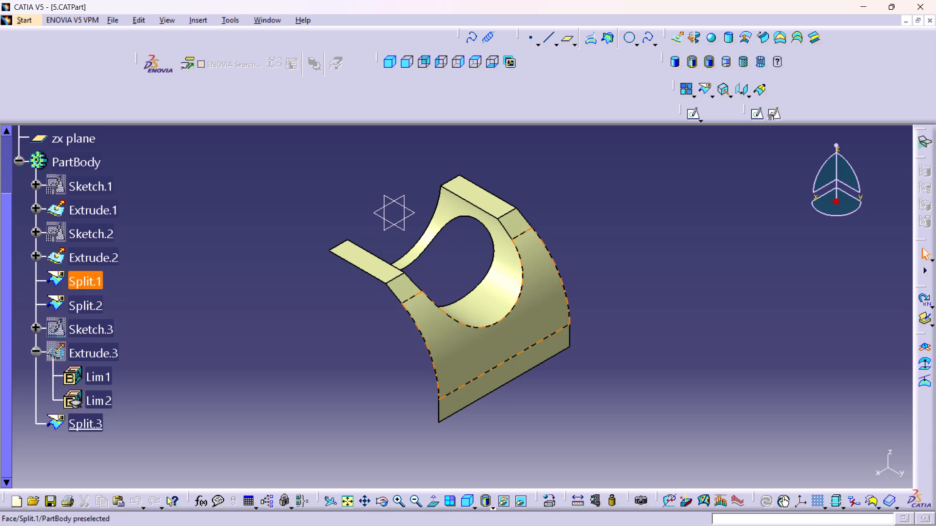
# Examine the saved surface part from several sides, ending in the isometric view.
pyautogui.middleClick(378, 375)
pyautogui.rightClick(378, 375)
pyautogui.moveTo(363, 364); pyautogui.dragTo(358, 339, button='middle')
pyautogui.rightClick(363, 364)
pyautogui.moveTo(339, 349); pyautogui.dragTo(543, 340, button='middle')
pyautogui.moveTo(339, 349); pyautogui.dragTo(543, 340, button='right')
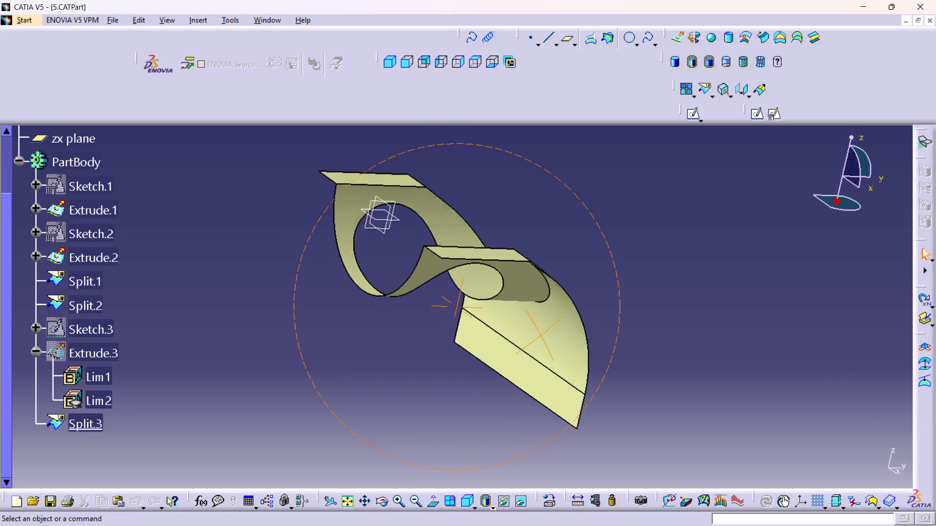
pyautogui.moveTo(543, 340); pyautogui.dragTo(387, 339, button='right')
pyautogui.moveTo(543, 340); pyautogui.dragTo(387, 339, button='middle')
pyautogui.scroll(1, 393, 347)
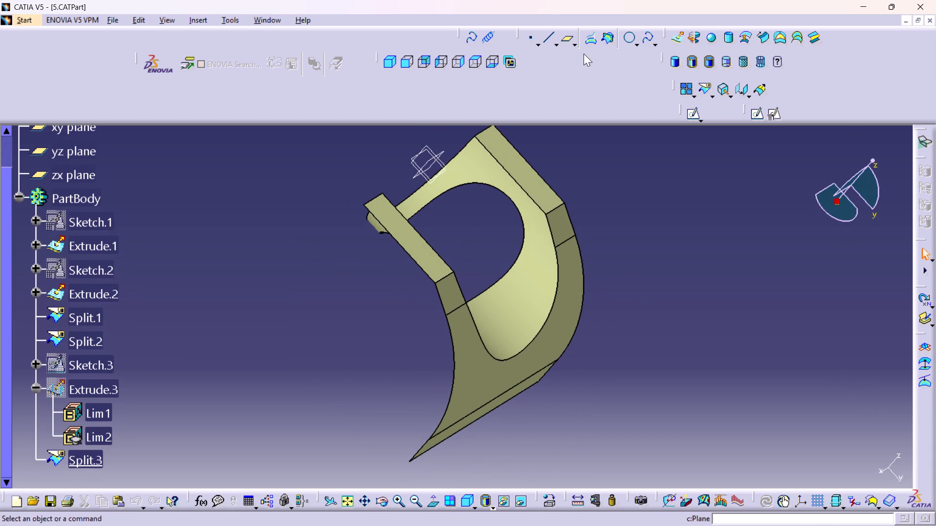
pyautogui.click(388, 63)
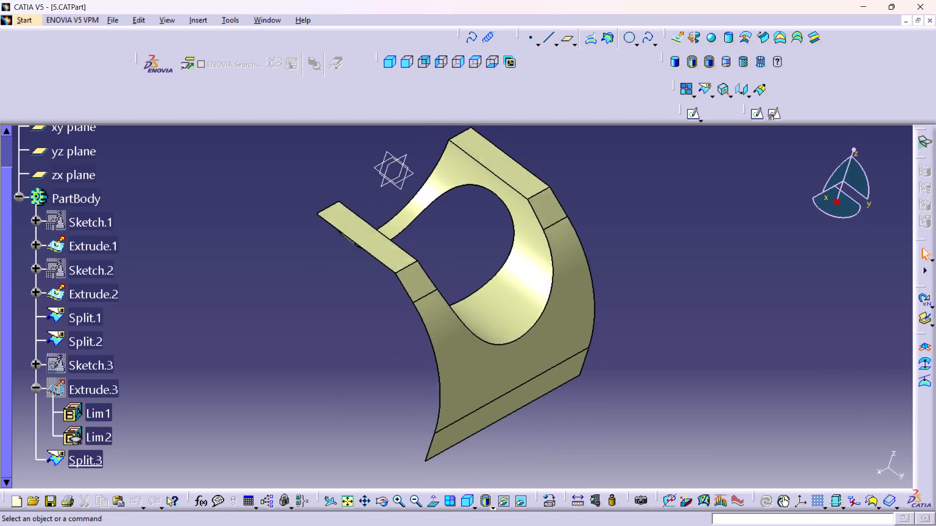
pyautogui.moveTo(517, 371); pyautogui.dragTo(521, 396, button='middle')
pyautogui.rightClick(517, 370)
pyautogui.moveTo(538, 375); pyautogui.dragTo(538, 382, button='middle')
pyautogui.rightClick(538, 382)
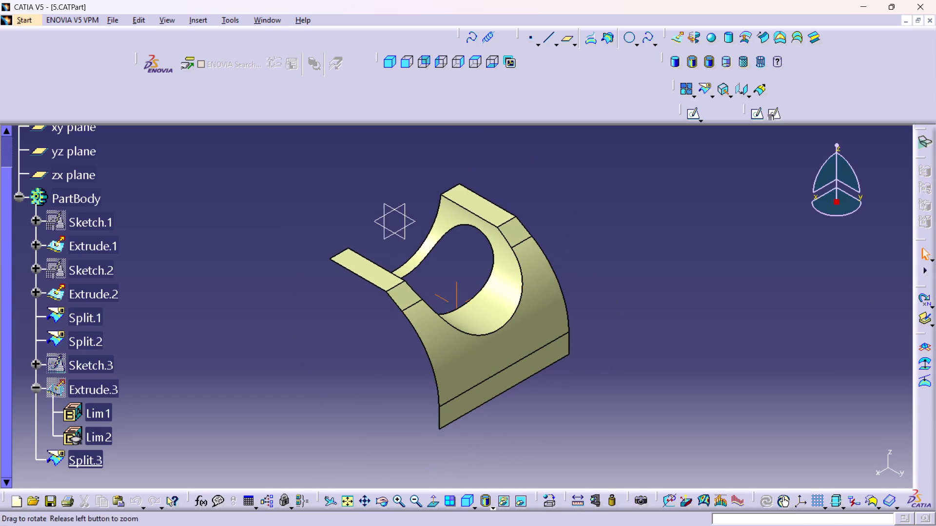
pyautogui.moveTo(538, 382); pyautogui.dragTo(542, 387, button='middle')
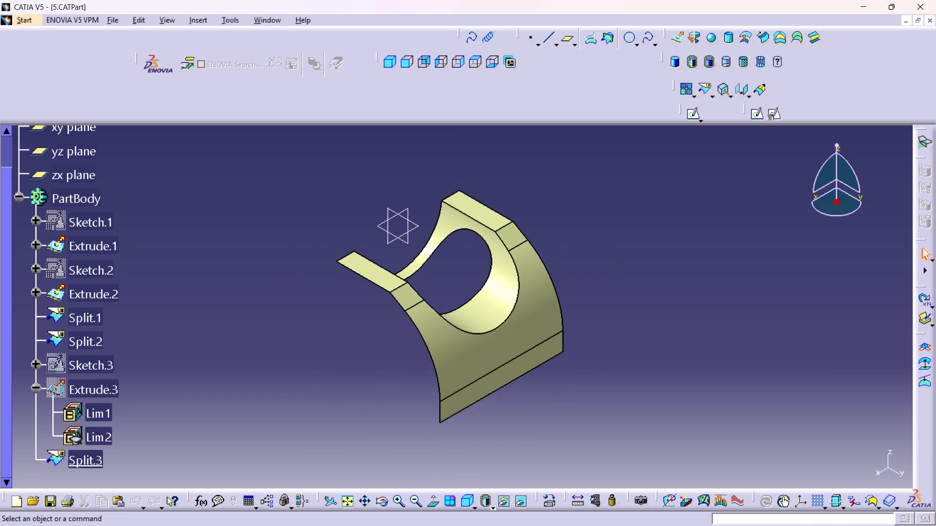
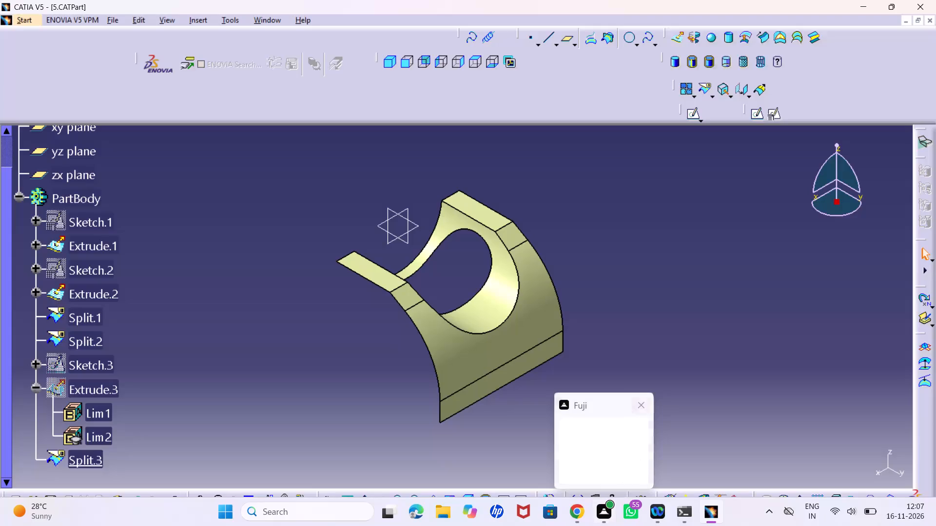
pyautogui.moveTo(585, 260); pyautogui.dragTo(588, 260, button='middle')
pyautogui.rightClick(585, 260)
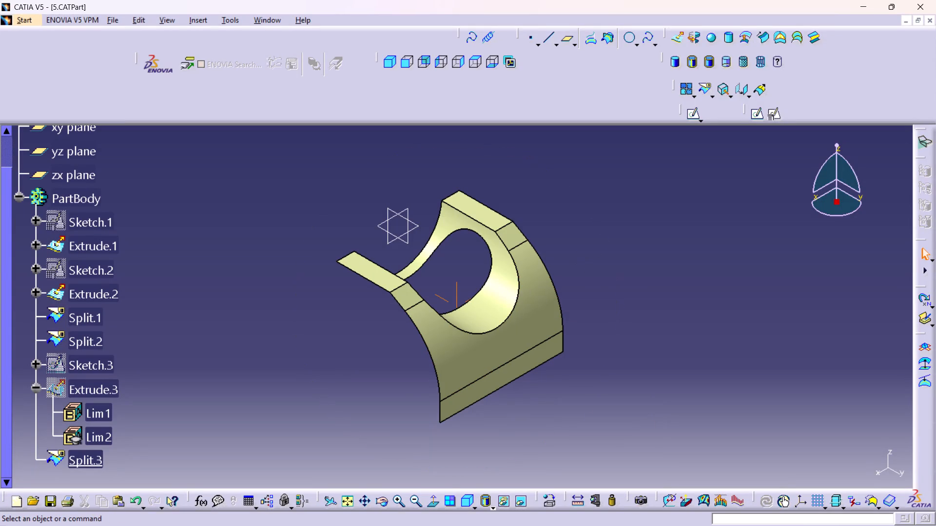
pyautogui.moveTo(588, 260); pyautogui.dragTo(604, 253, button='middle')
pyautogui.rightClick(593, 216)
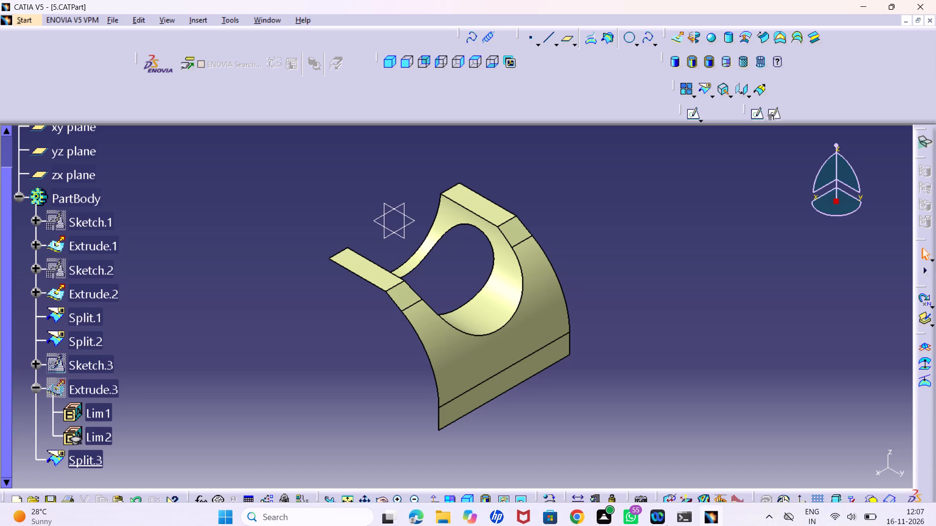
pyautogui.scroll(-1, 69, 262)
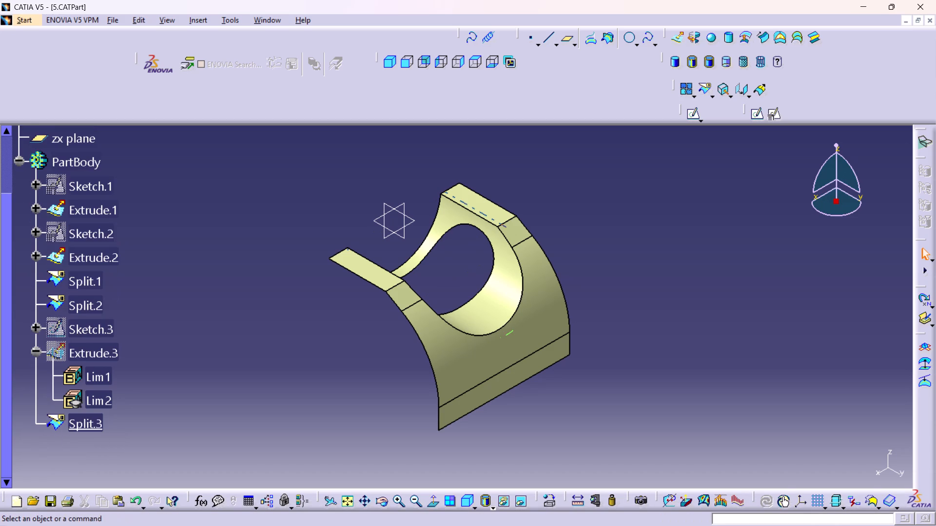